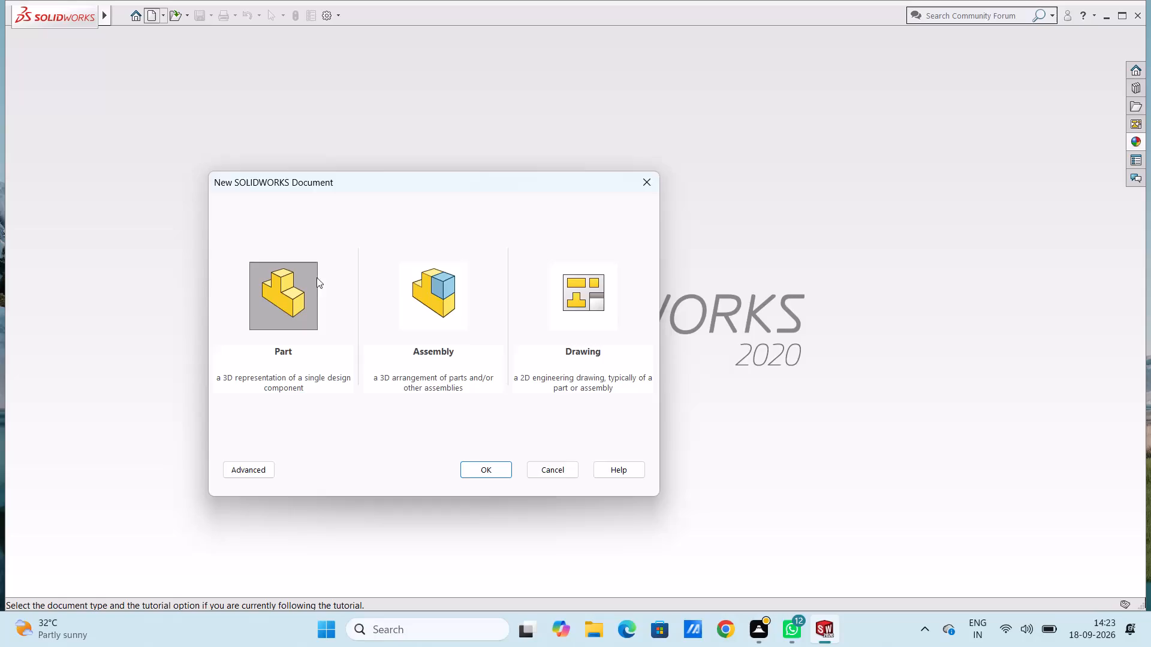
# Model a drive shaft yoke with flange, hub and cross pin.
# Create a new part document.
pyautogui.click(495, 480)
pyautogui.click(493, 466)
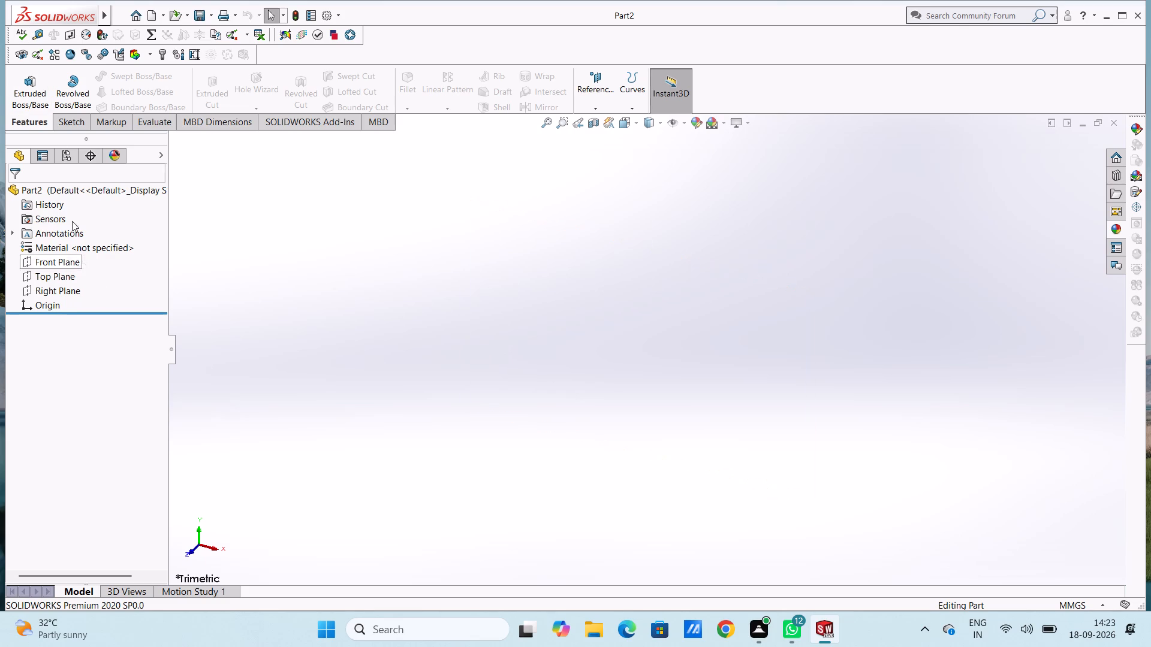
# Start a new sketch on the Front Plane.
pyautogui.click(71, 123)
pyautogui.click(55, 262)
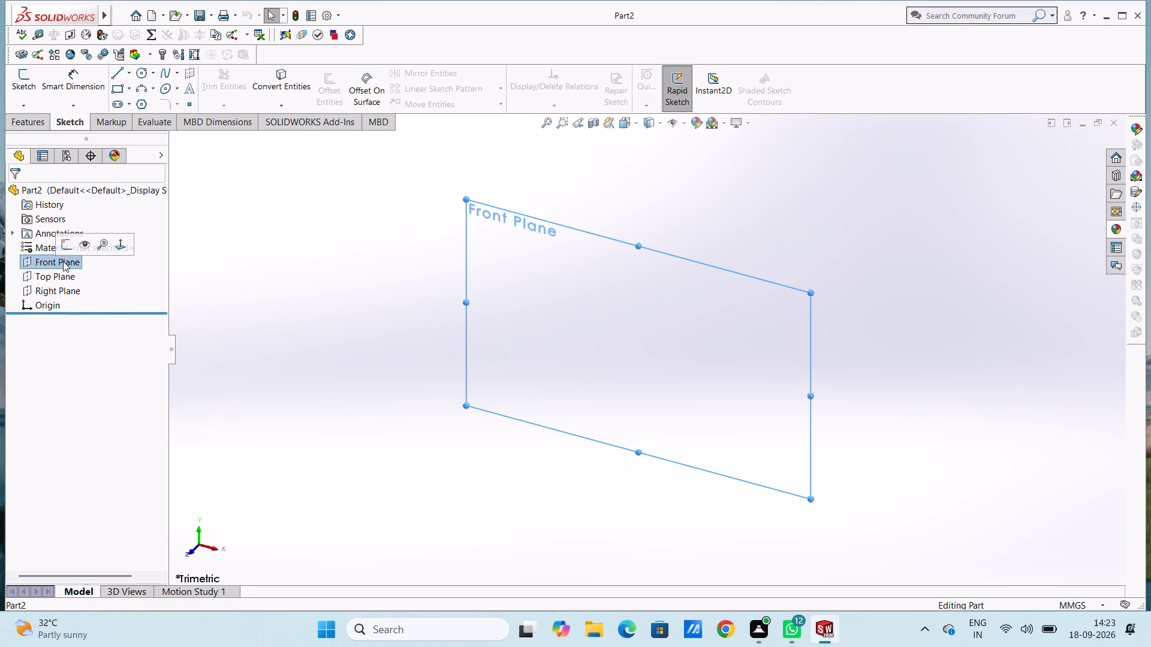
pyautogui.click(69, 235)
pyautogui.click(285, 286)
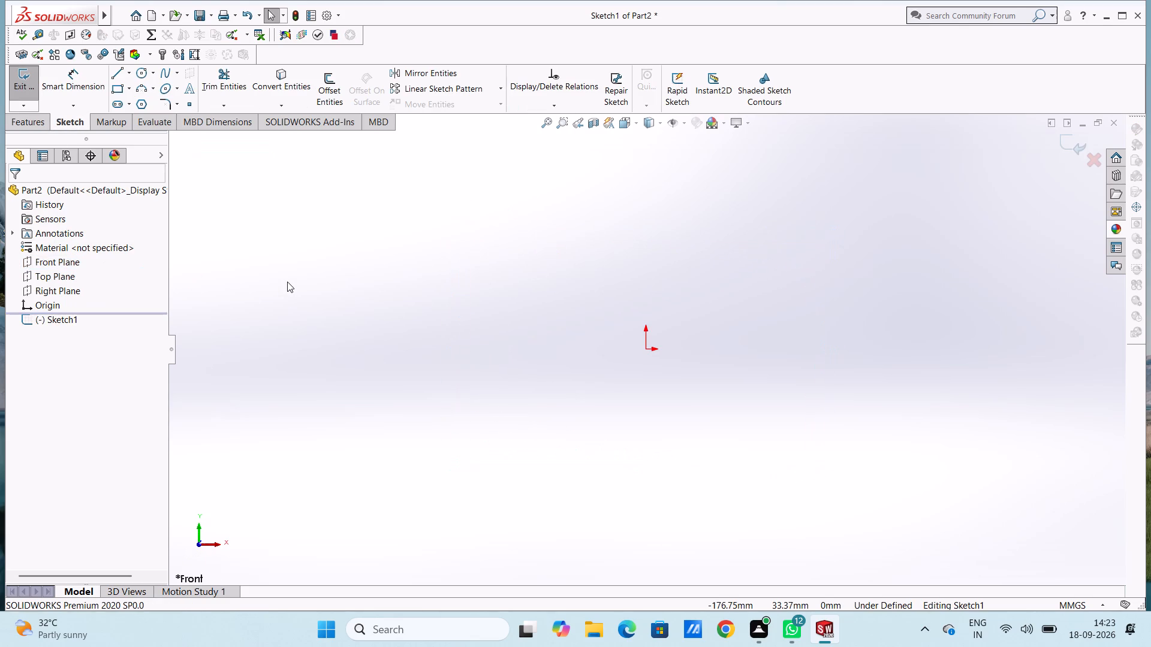
# Sketch a circle centred on the origin with a radius of 50 mm.
pyautogui.hotkey('ctrl', '2')
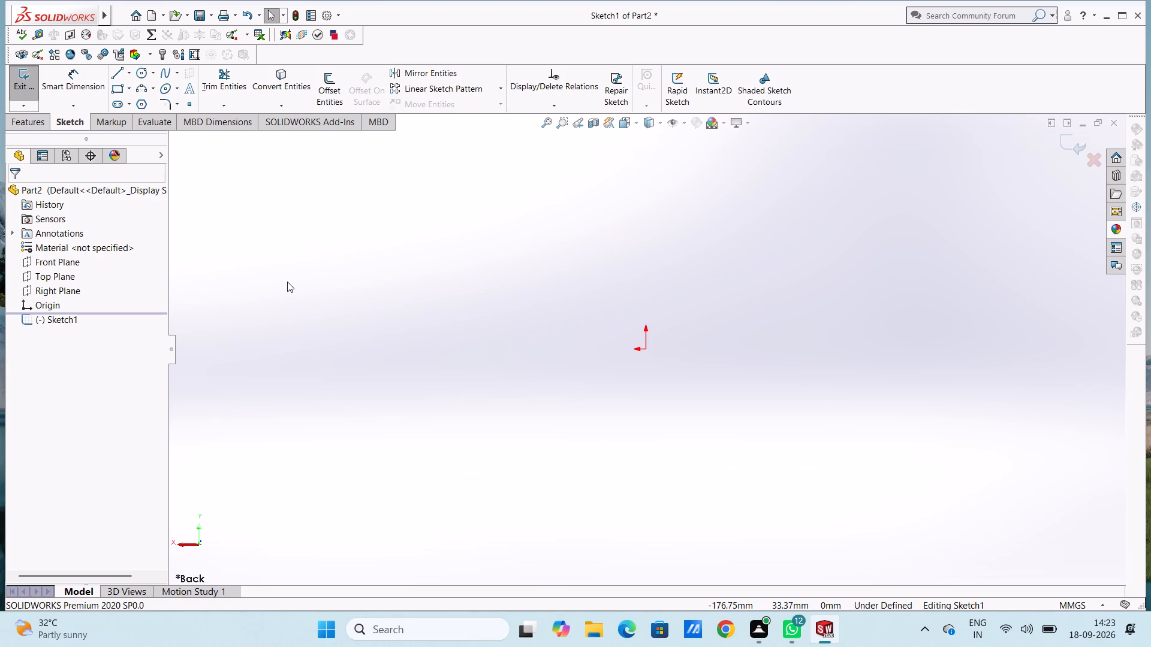
pyautogui.click(436, 323)
pyautogui.click(135, 75)
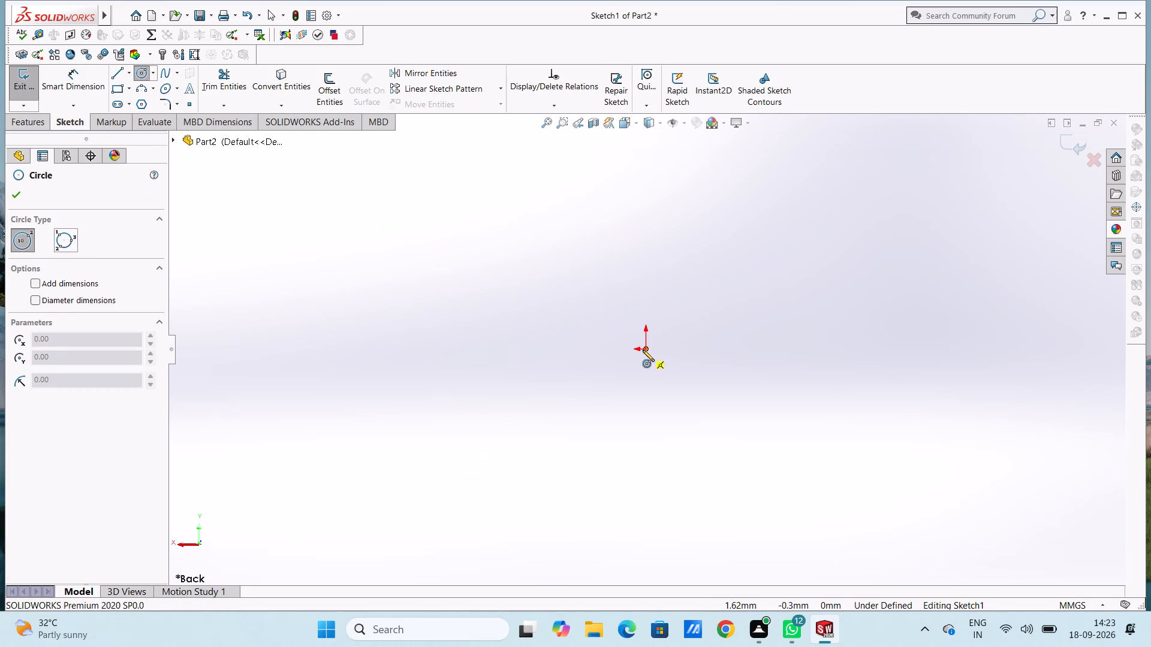
pyautogui.click(644, 351)
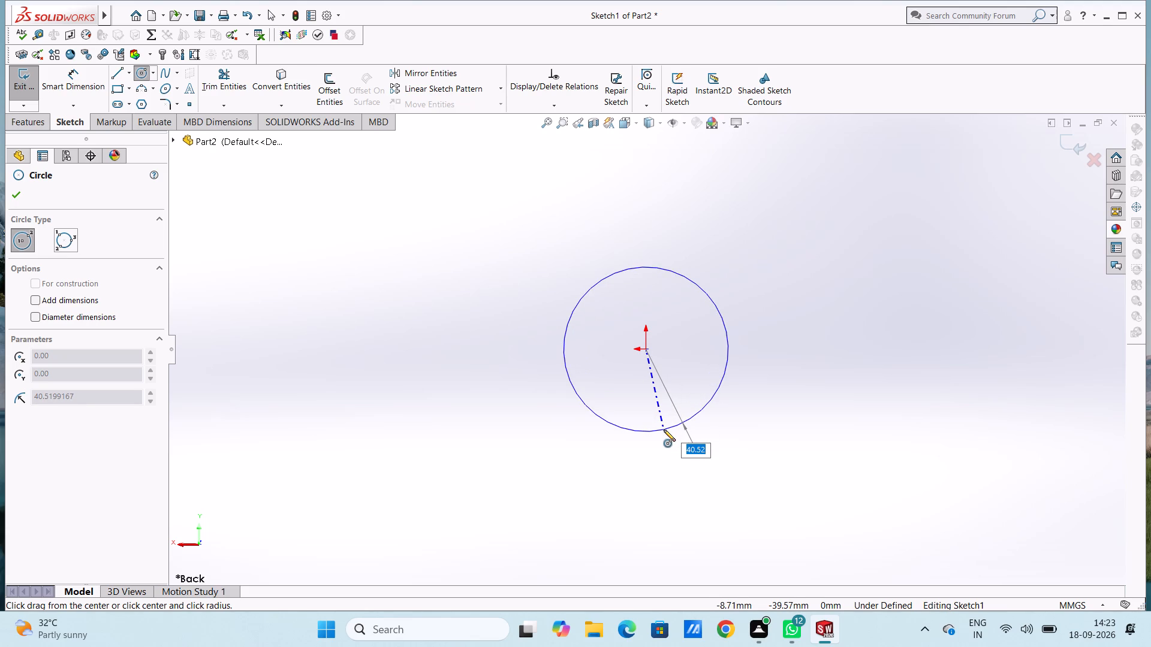
pyautogui.write('50')
pyautogui.press('Return')
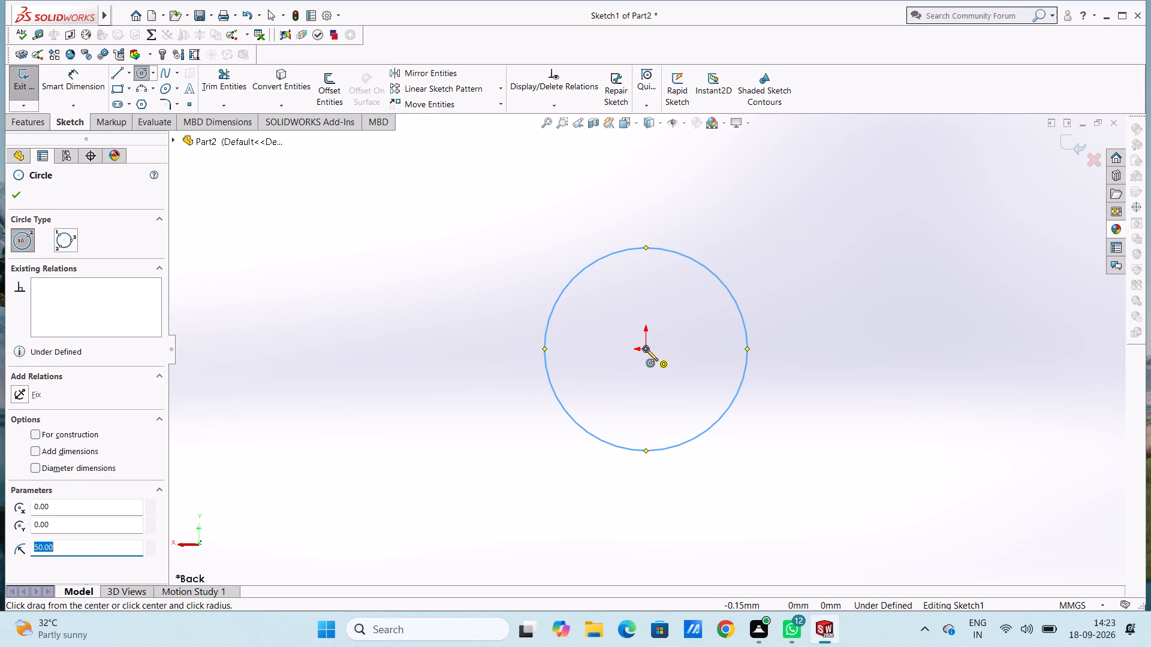
pyautogui.press('Escape')
pyautogui.press('Escape')
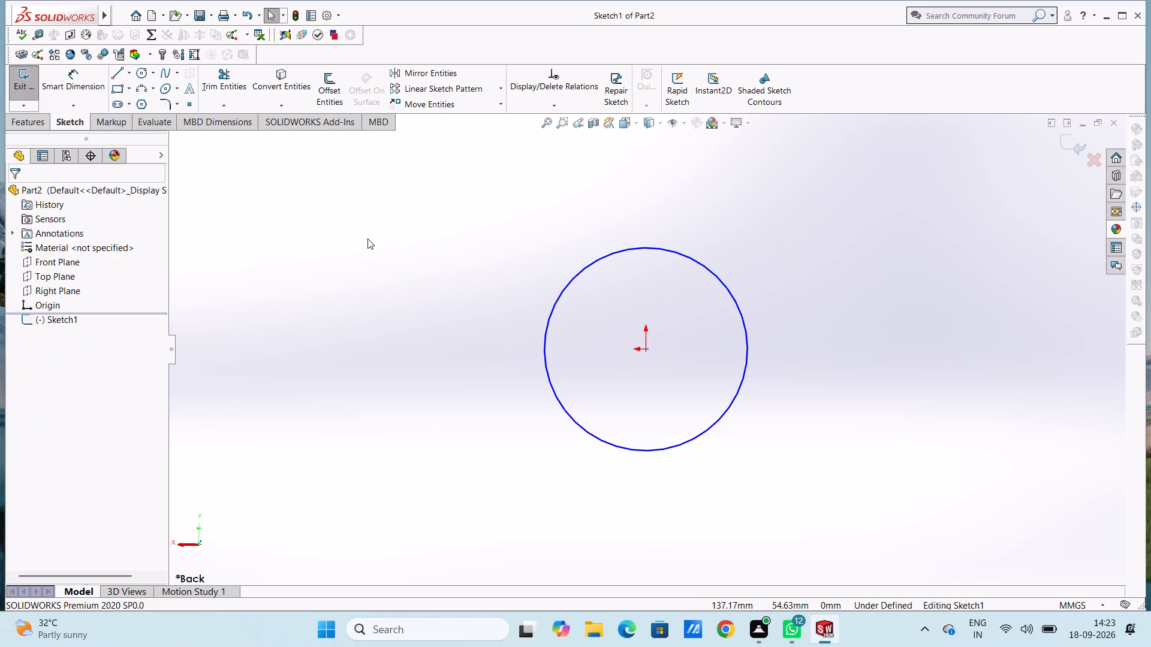
# Add a 100 mm diameter dimension to the circle.
pyautogui.click(67, 86)
pyautogui.click(550, 318)
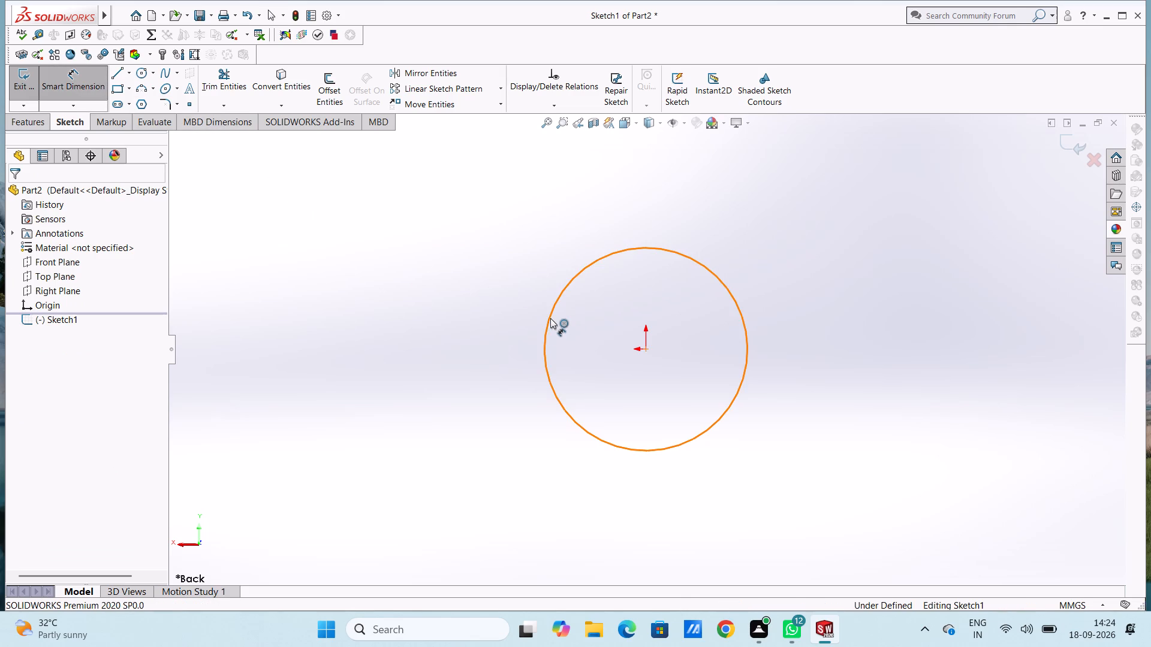
pyautogui.click(406, 223)
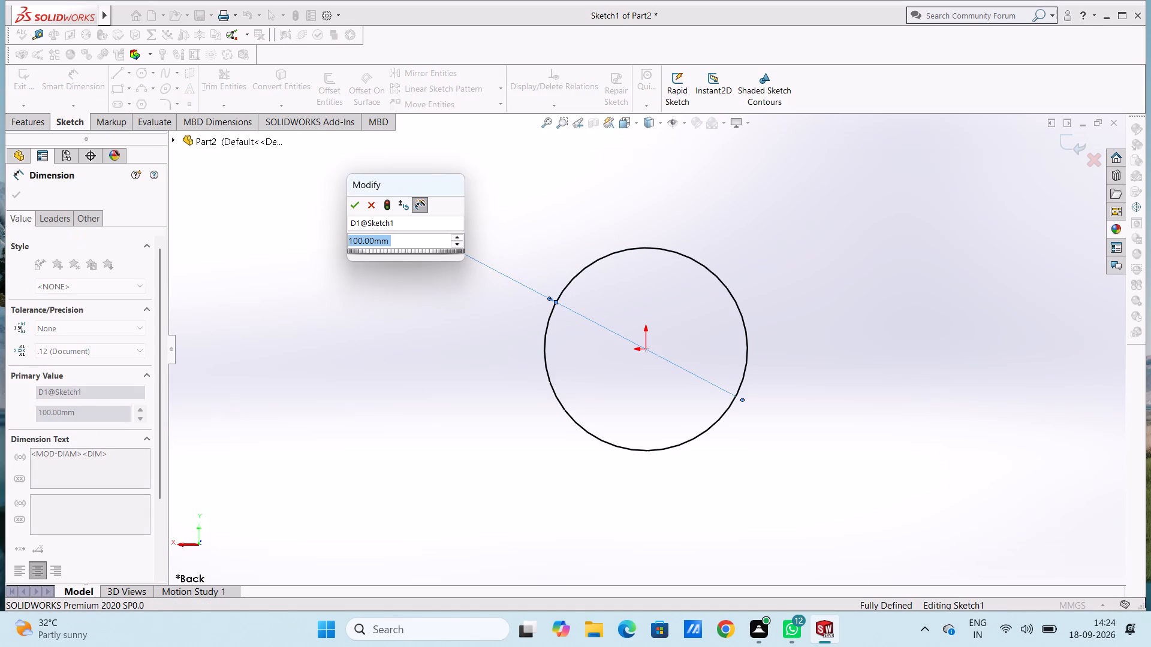
pyautogui.click(357, 205)
pyautogui.click(339, 203)
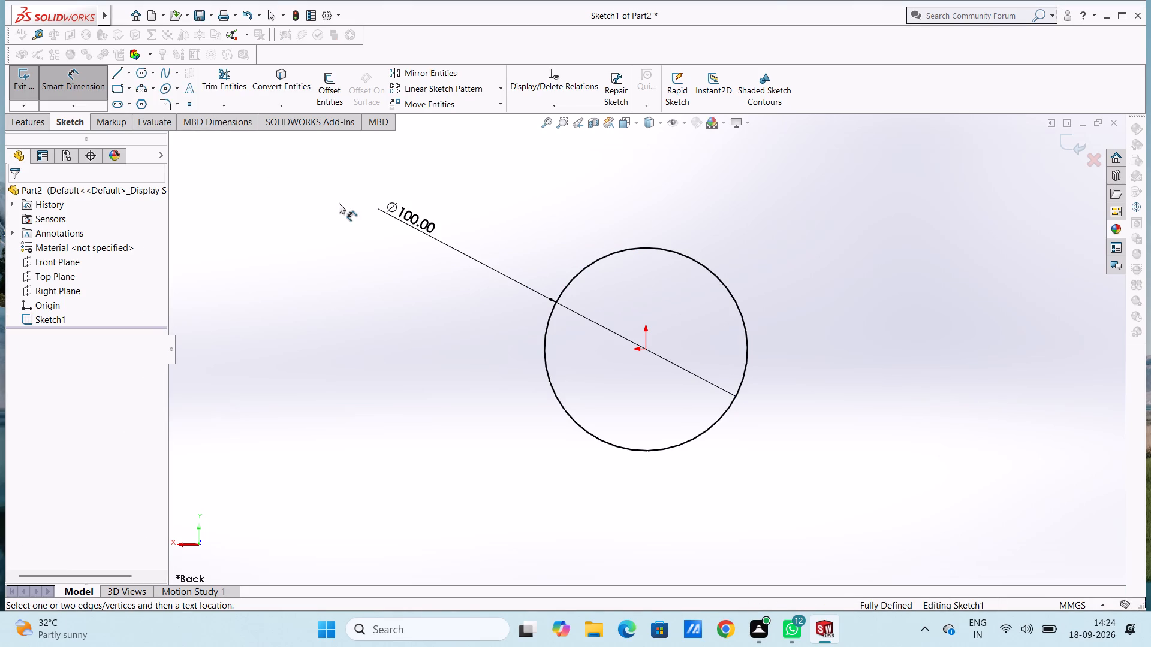
pyautogui.press('Escape')
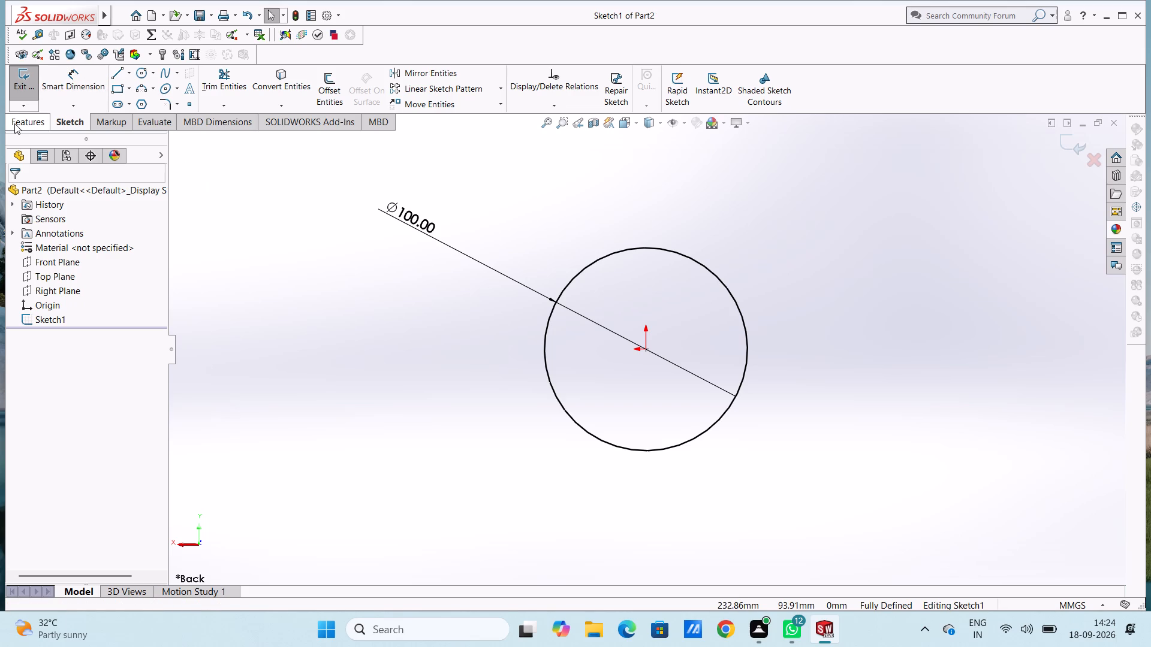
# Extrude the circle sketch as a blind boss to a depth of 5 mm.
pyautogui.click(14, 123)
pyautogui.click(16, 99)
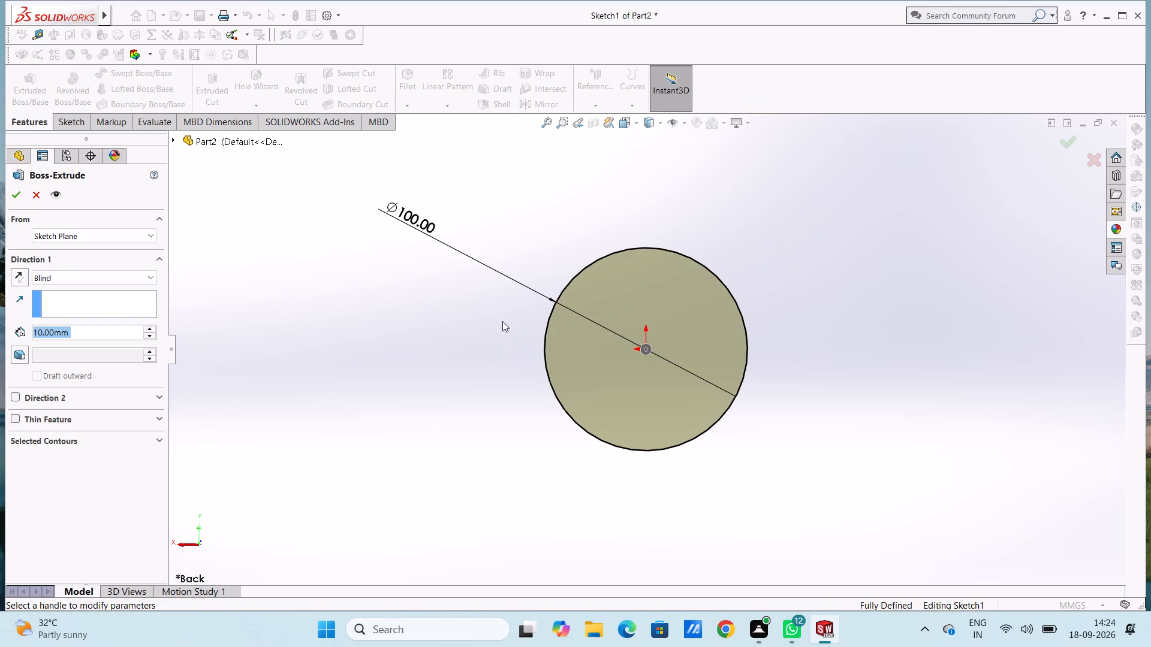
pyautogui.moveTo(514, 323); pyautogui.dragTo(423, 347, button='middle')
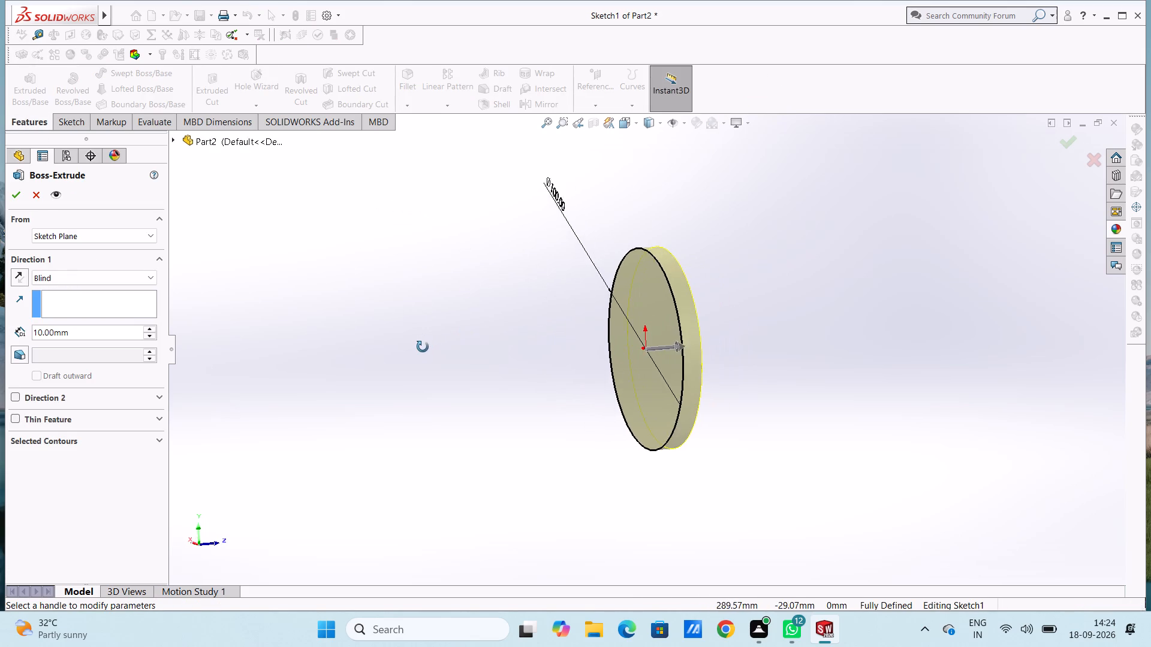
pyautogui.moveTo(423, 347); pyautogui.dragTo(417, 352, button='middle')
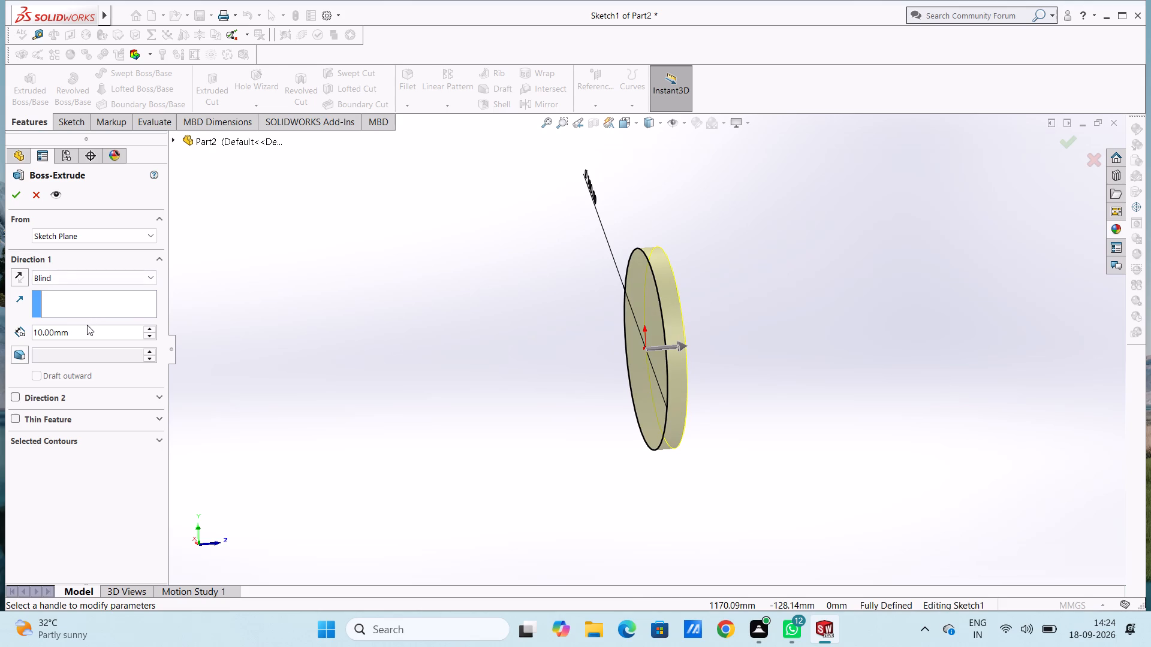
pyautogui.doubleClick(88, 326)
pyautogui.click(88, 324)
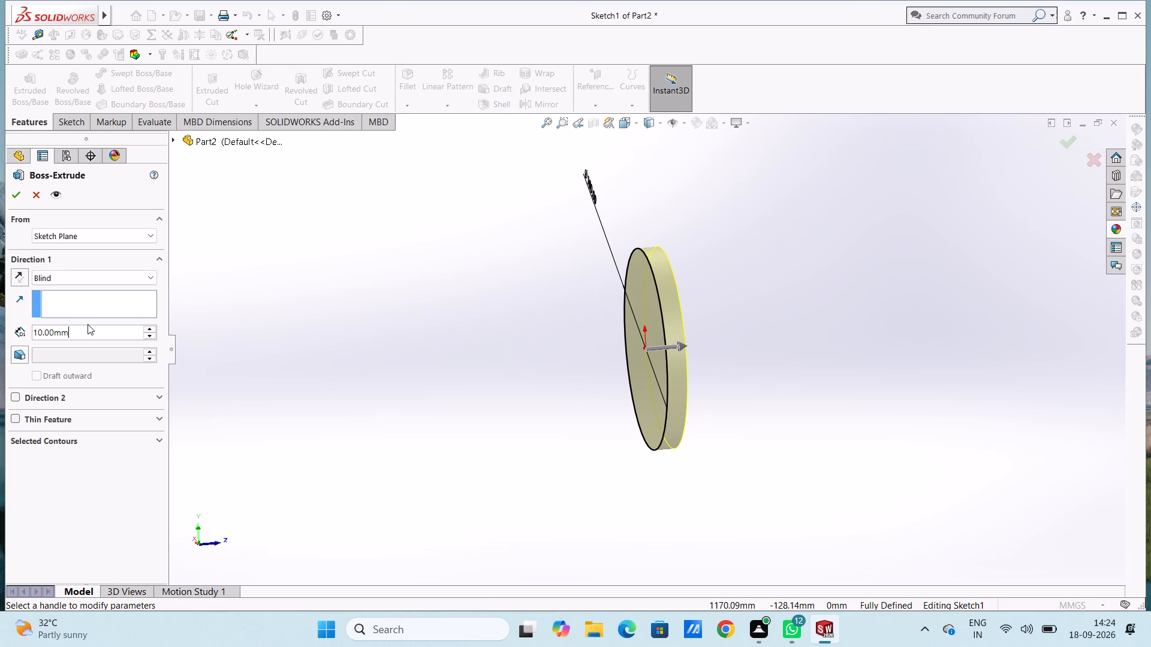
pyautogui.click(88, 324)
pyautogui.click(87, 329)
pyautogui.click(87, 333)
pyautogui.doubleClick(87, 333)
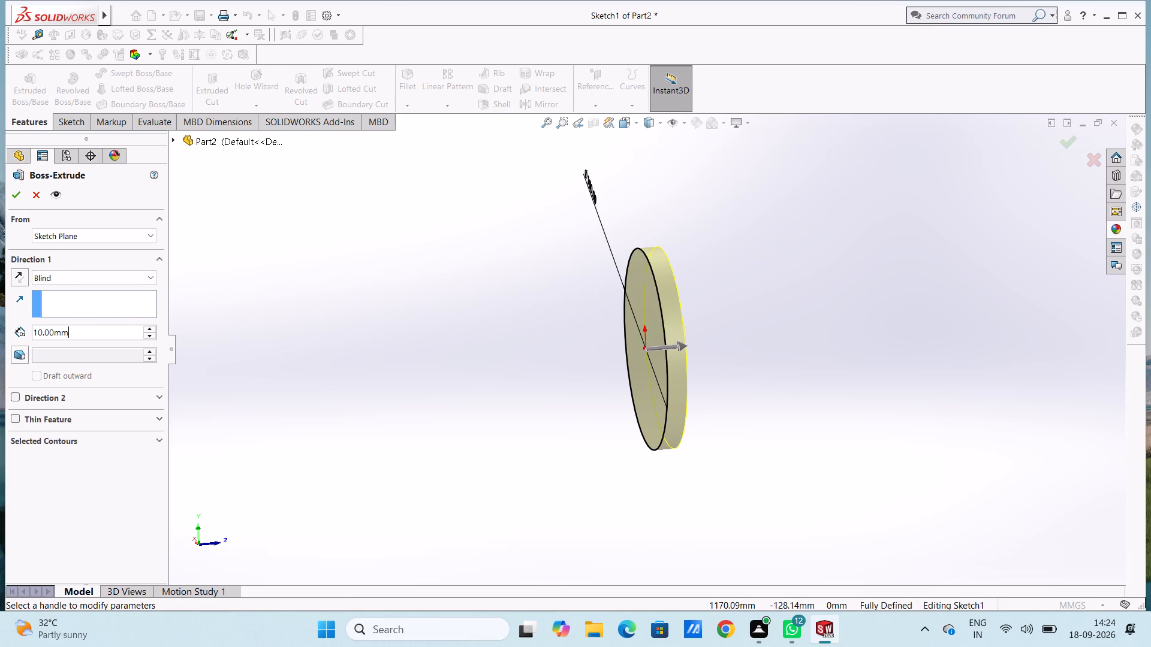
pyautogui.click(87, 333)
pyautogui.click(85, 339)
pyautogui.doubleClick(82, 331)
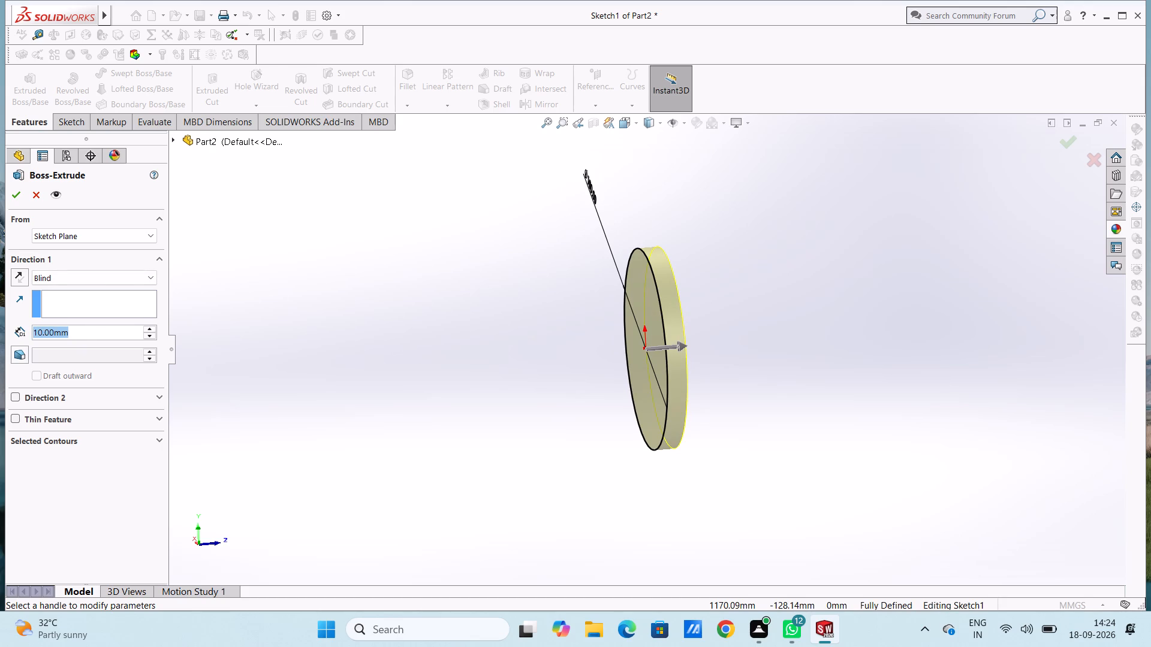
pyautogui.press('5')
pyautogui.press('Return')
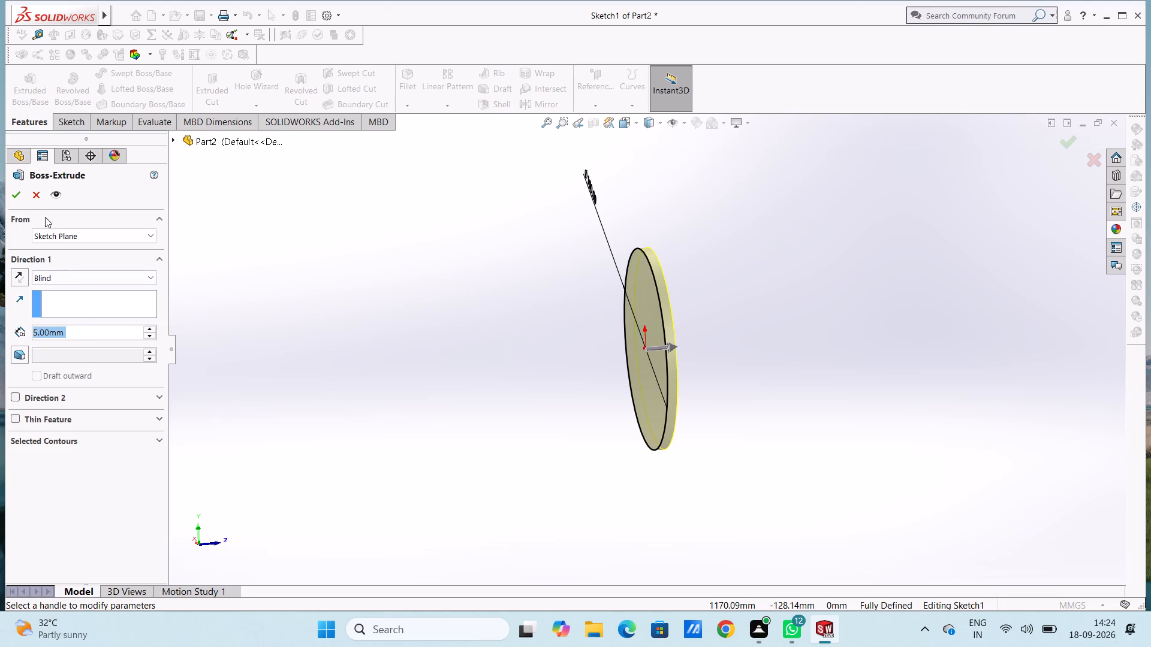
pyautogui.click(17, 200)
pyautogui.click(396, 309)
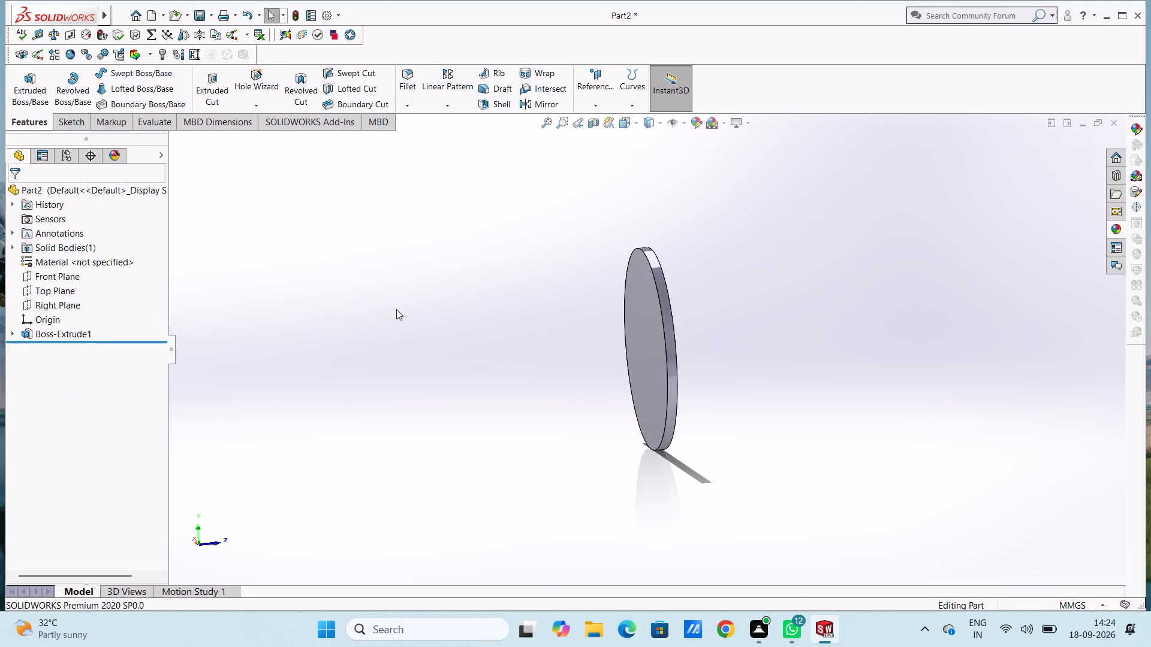
# Examine the extruded disc's front, rim and back from several angles.
pyautogui.moveTo(544, 276); pyautogui.dragTo(556, 335, button='middle')
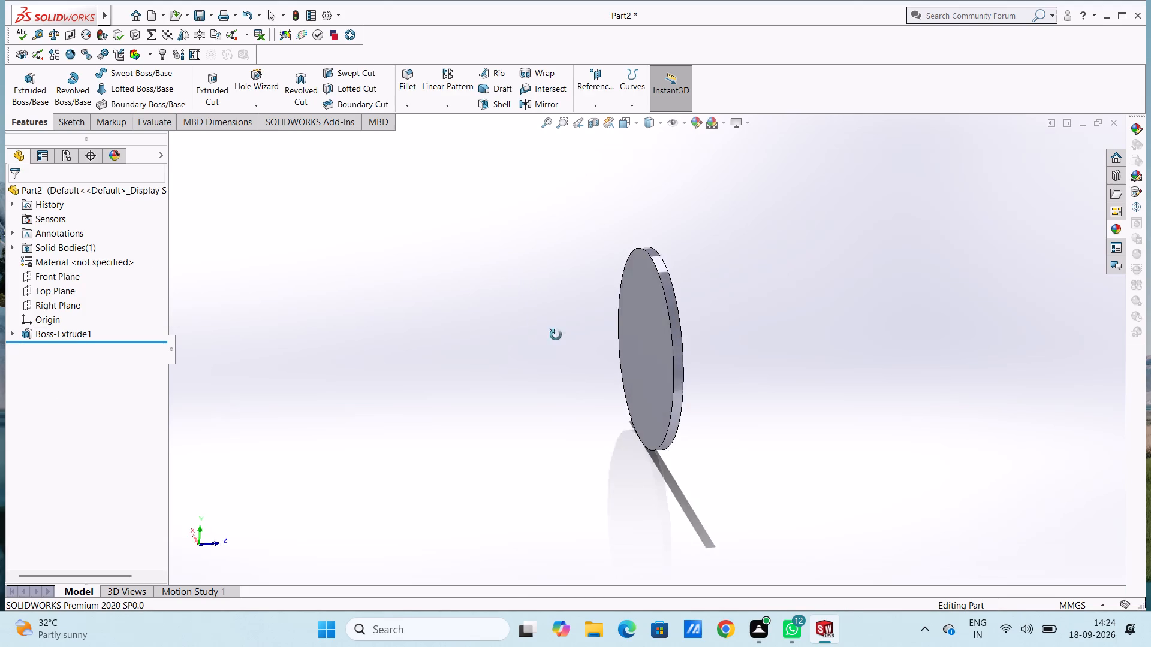
pyautogui.moveTo(556, 335); pyautogui.dragTo(772, 412, button='middle')
pyautogui.moveTo(799, 417); pyautogui.dragTo(800, 417, button='middle')
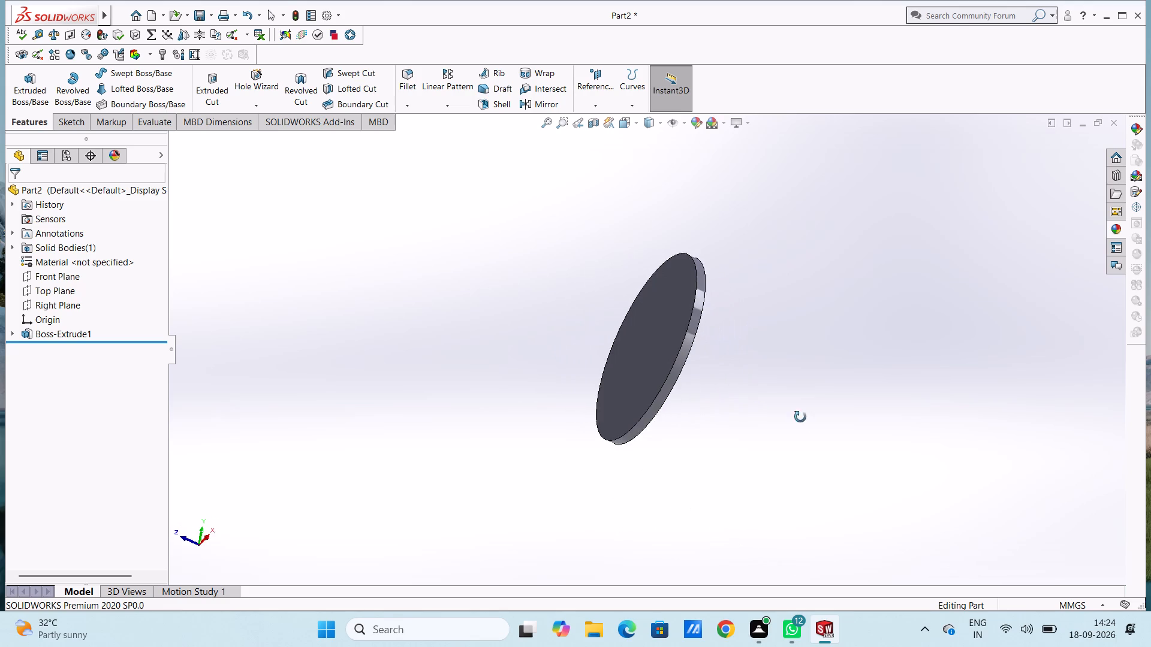
pyautogui.moveTo(800, 417); pyautogui.dragTo(549, 322, button='middle')
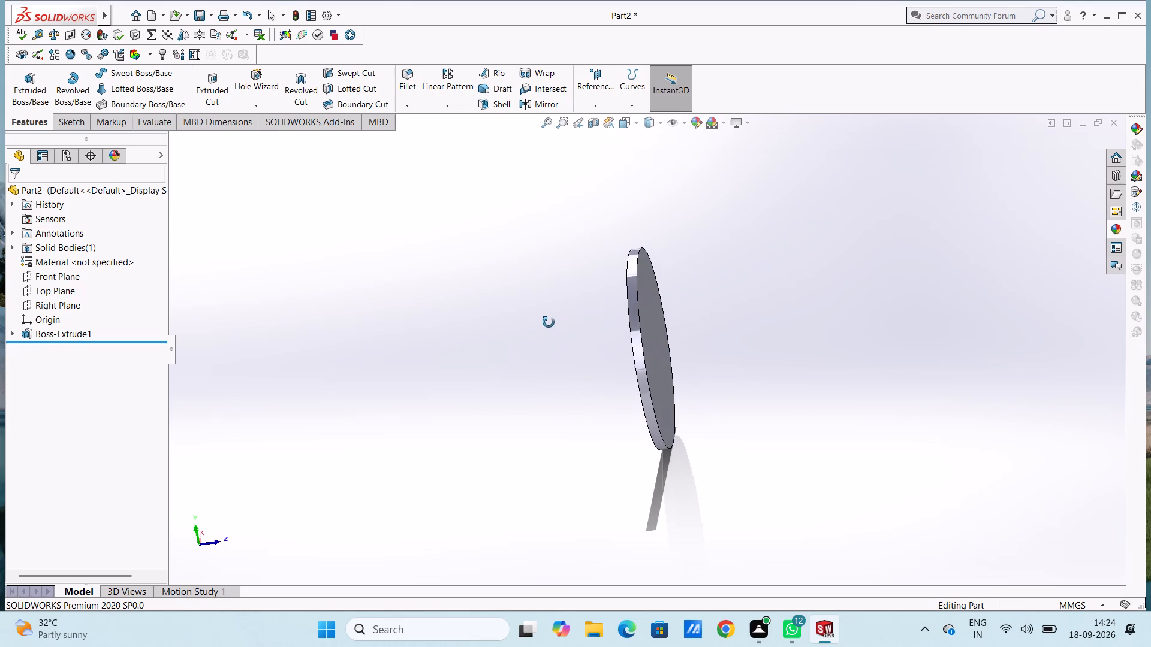
pyautogui.moveTo(549, 322); pyautogui.dragTo(561, 323, button='middle')
pyautogui.moveTo(652, 297); pyautogui.dragTo(563, 278, button='middle')
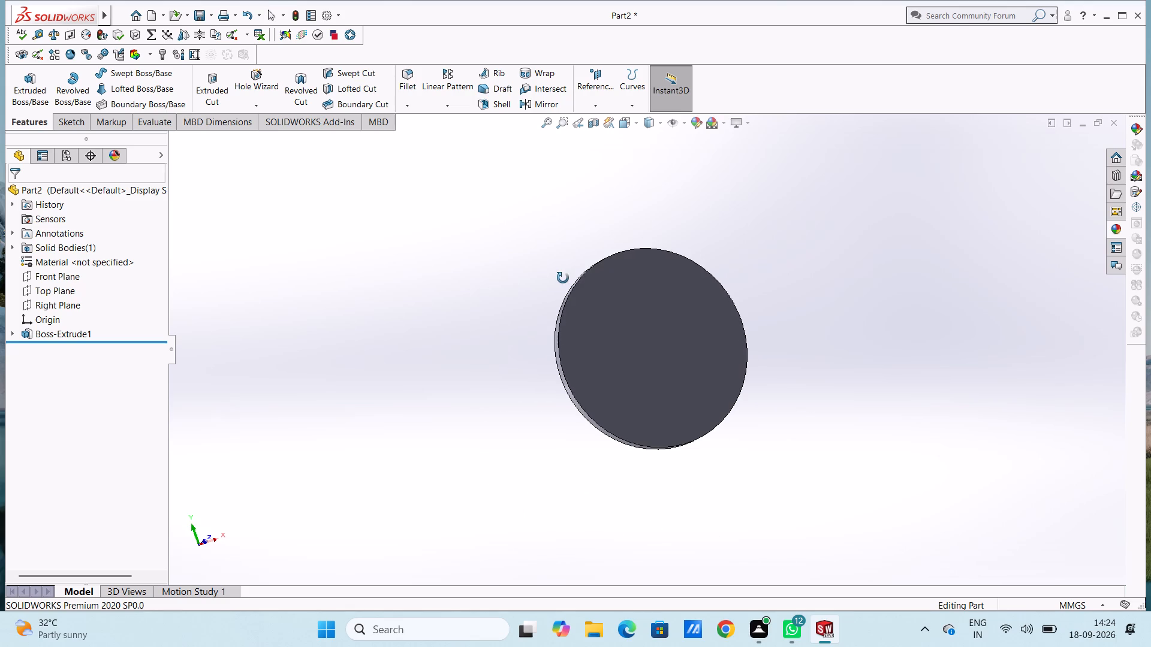
pyautogui.moveTo(563, 278); pyautogui.dragTo(579, 279, button='middle')
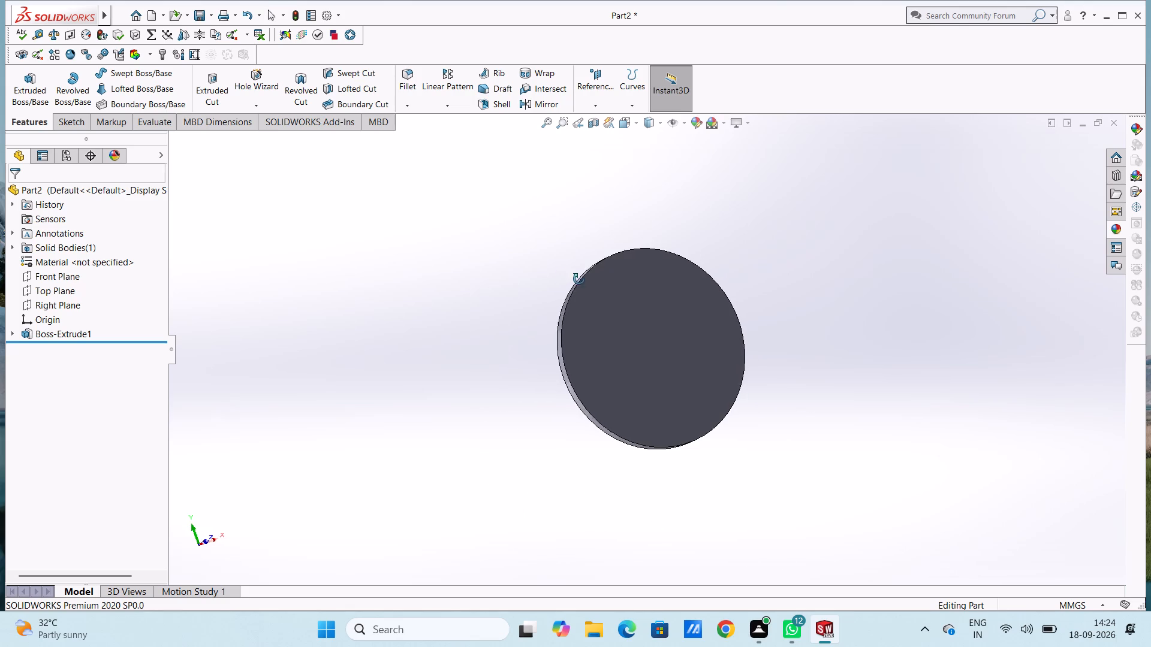
pyautogui.moveTo(579, 279); pyautogui.dragTo(724, 323, button='middle')
pyautogui.middleClick(724, 323)
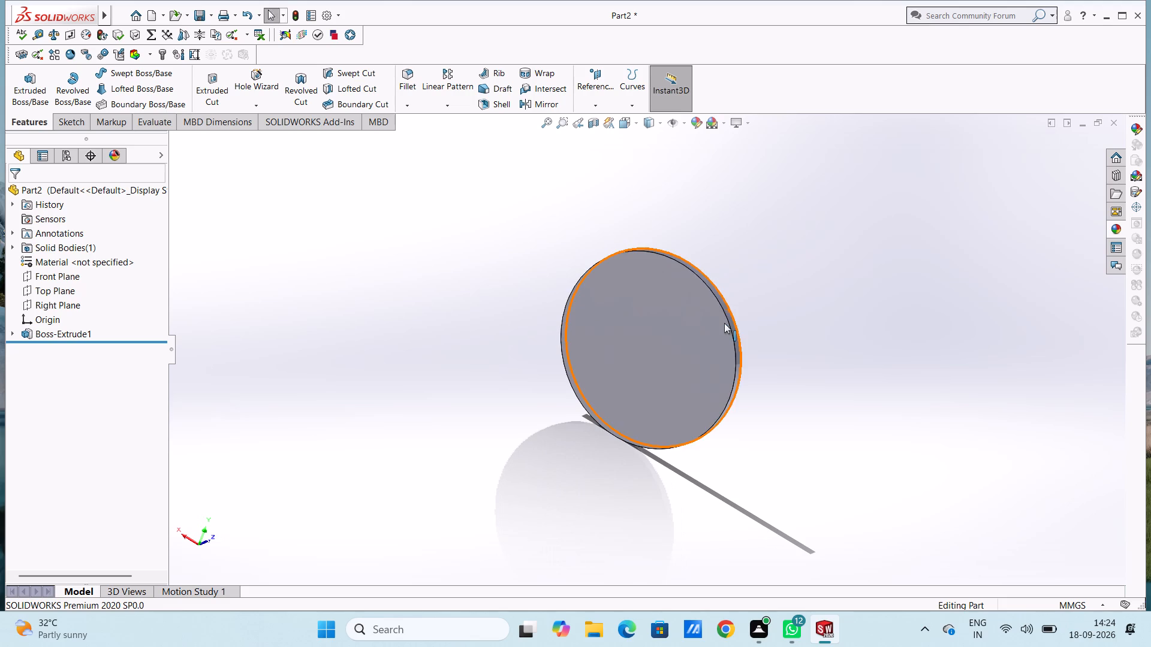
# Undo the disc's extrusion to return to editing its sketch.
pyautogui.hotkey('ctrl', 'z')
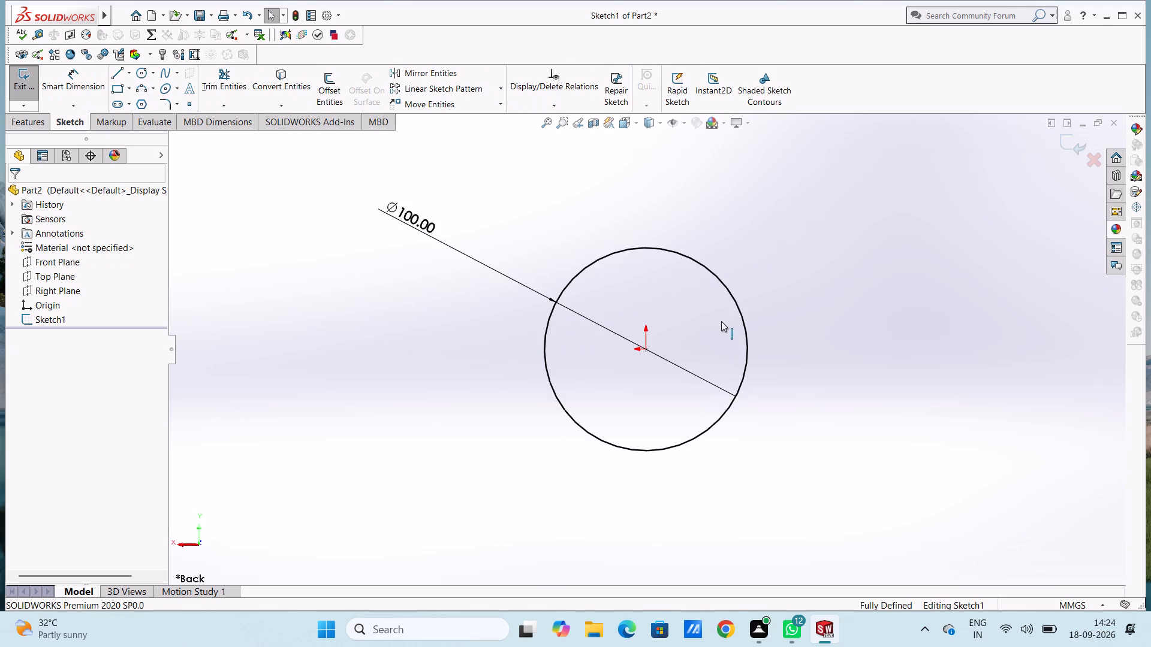
# Set the circle's diameter to 95 mm.
pyautogui.click(397, 217)
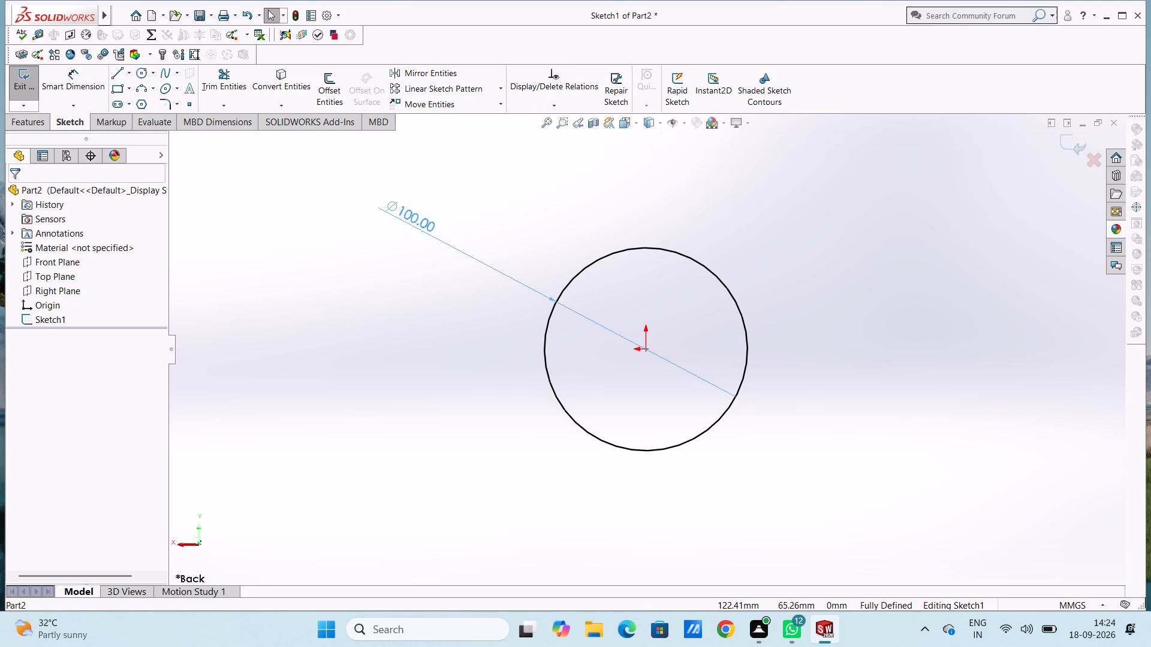
pyautogui.click(397, 216)
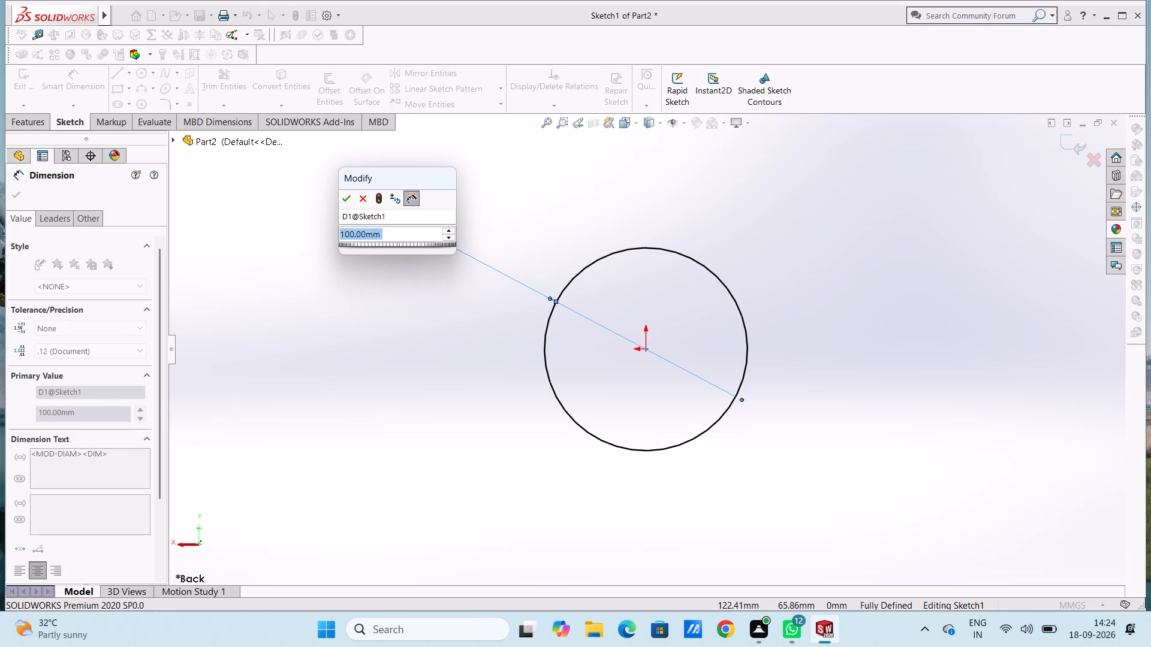
pyautogui.write('95')
pyautogui.press('Return')
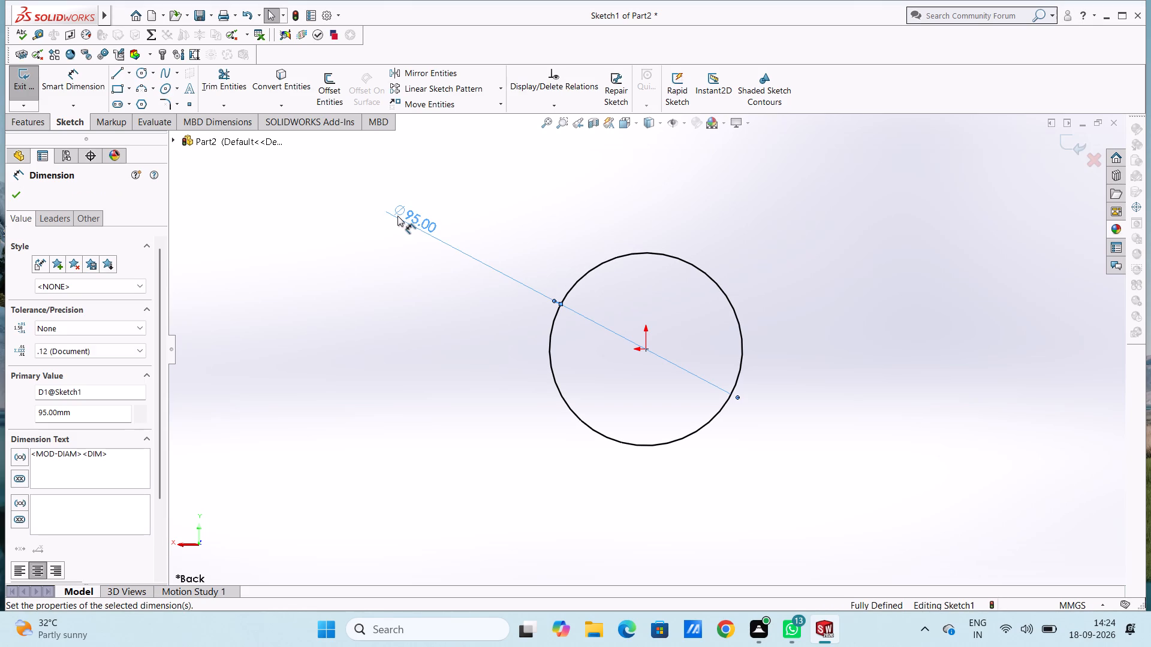
pyautogui.click(408, 337)
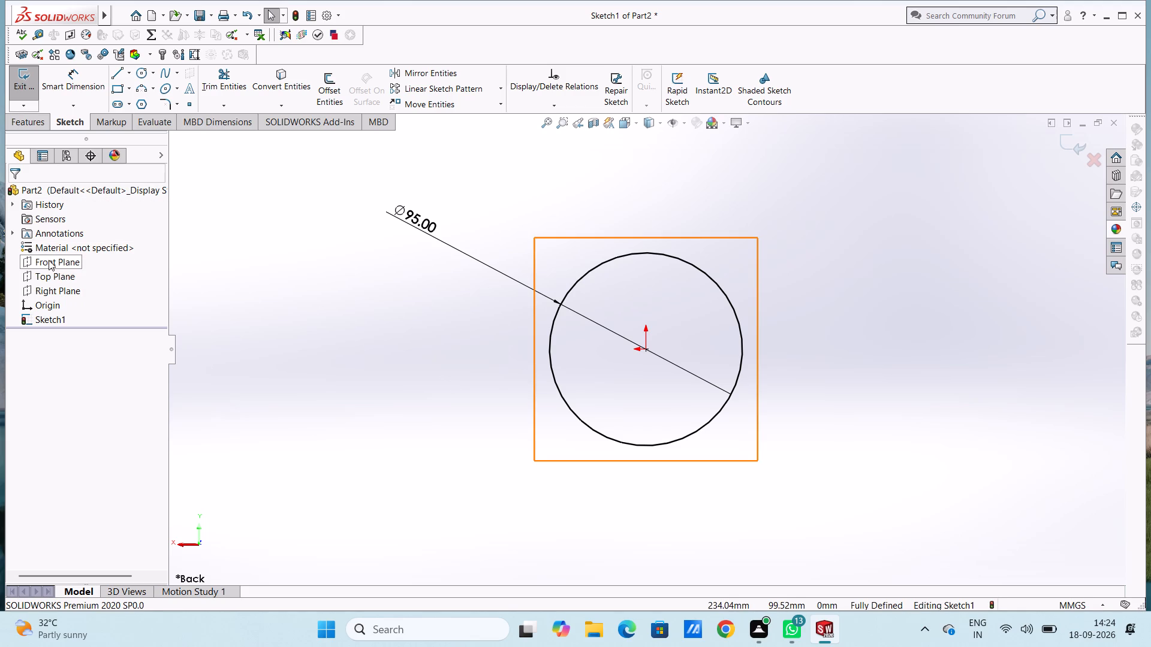
# Extrude the circle sketch as a blind boss to a depth of 8 mm.
pyautogui.click(28, 130)
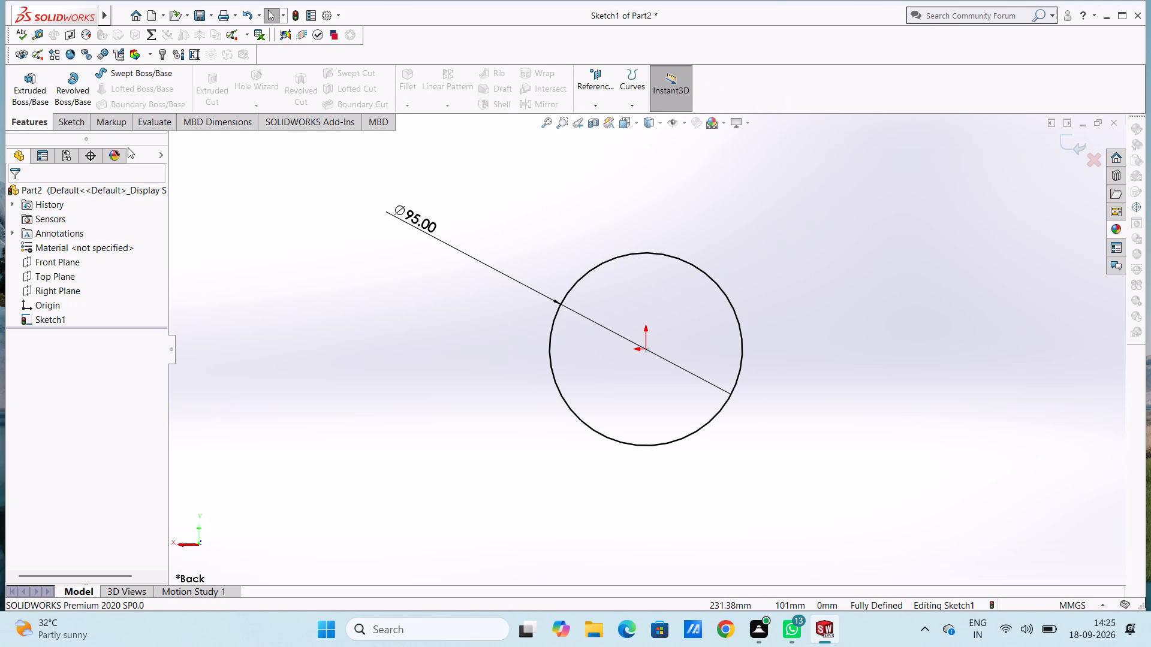
pyautogui.click(29, 82)
pyautogui.moveTo(421, 288); pyautogui.dragTo(375, 294, button='middle')
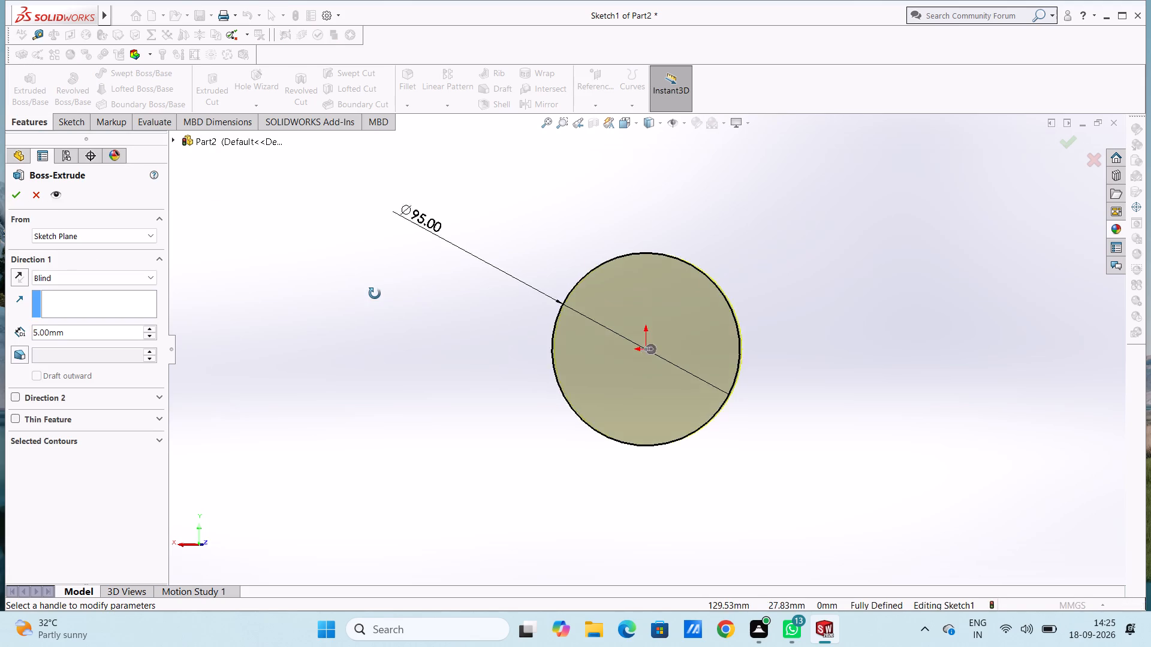
pyautogui.moveTo(375, 294); pyautogui.dragTo(314, 284, button='middle')
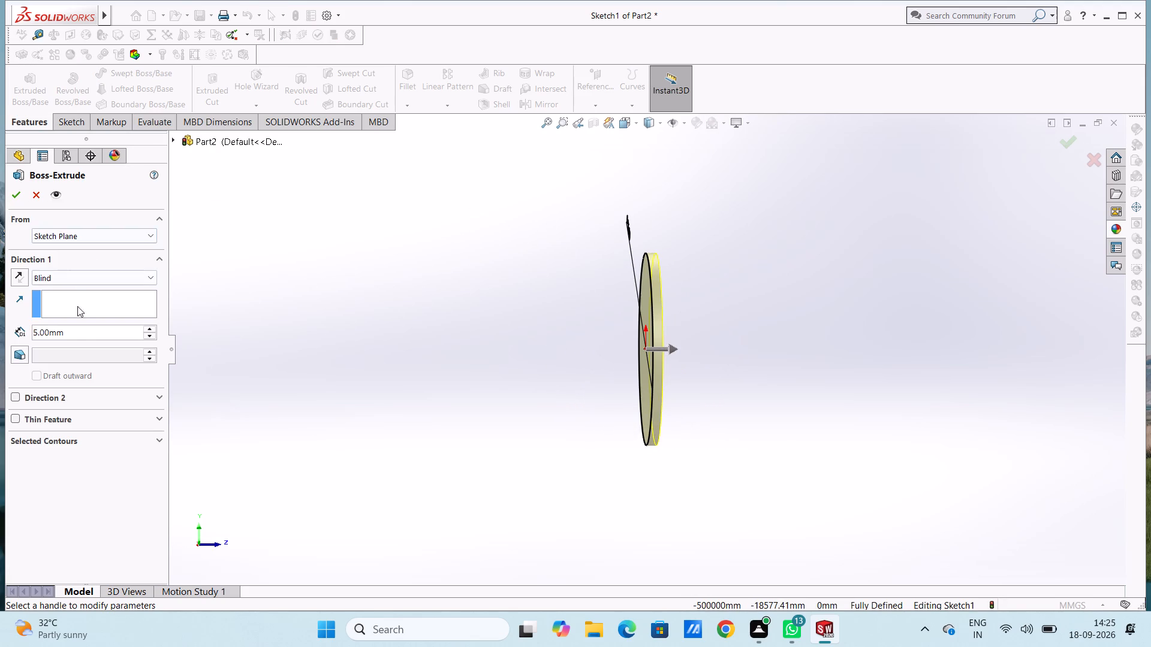
pyautogui.click(84, 328)
pyautogui.click(84, 328)
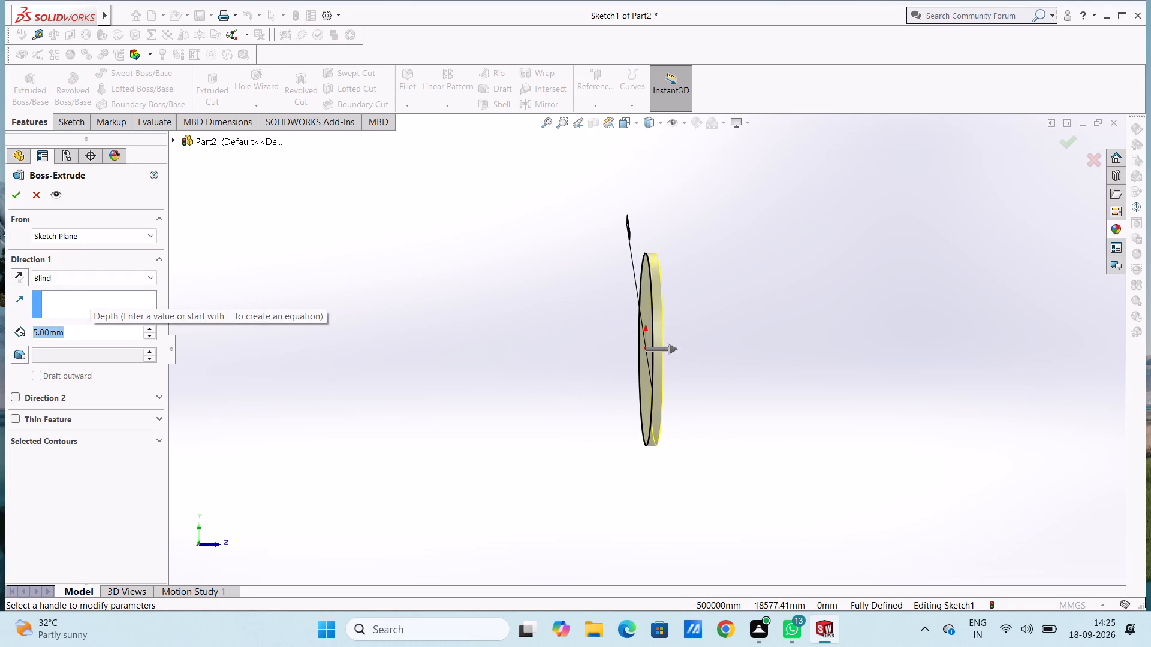
pyautogui.press('8')
pyautogui.press('Return')
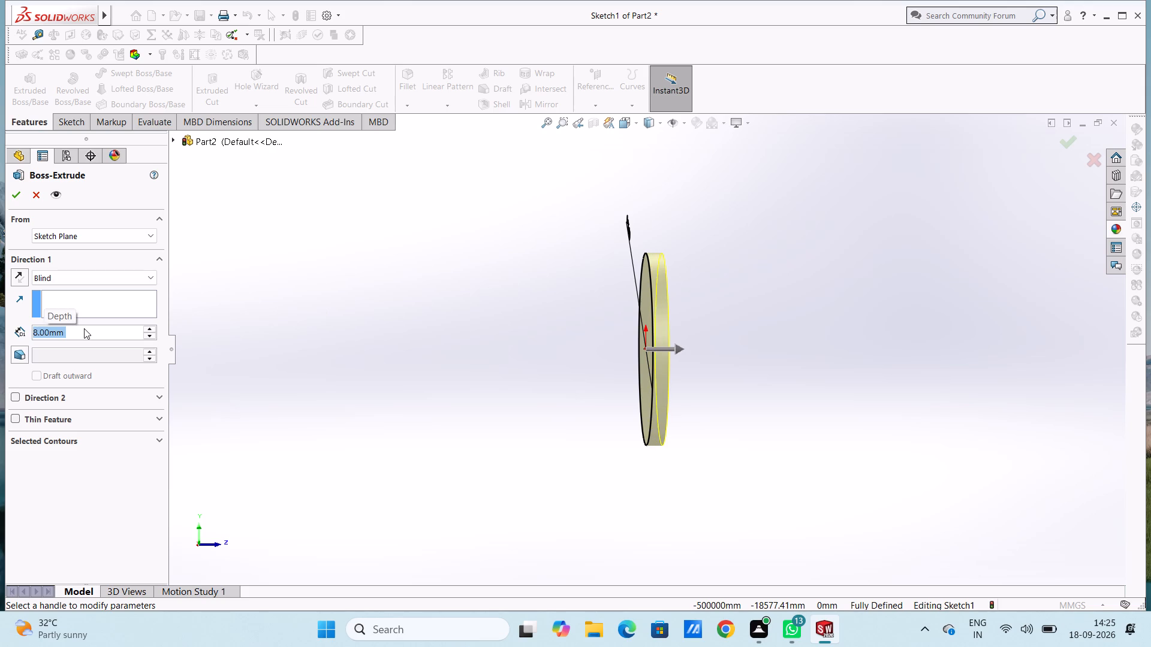
pyautogui.click(14, 195)
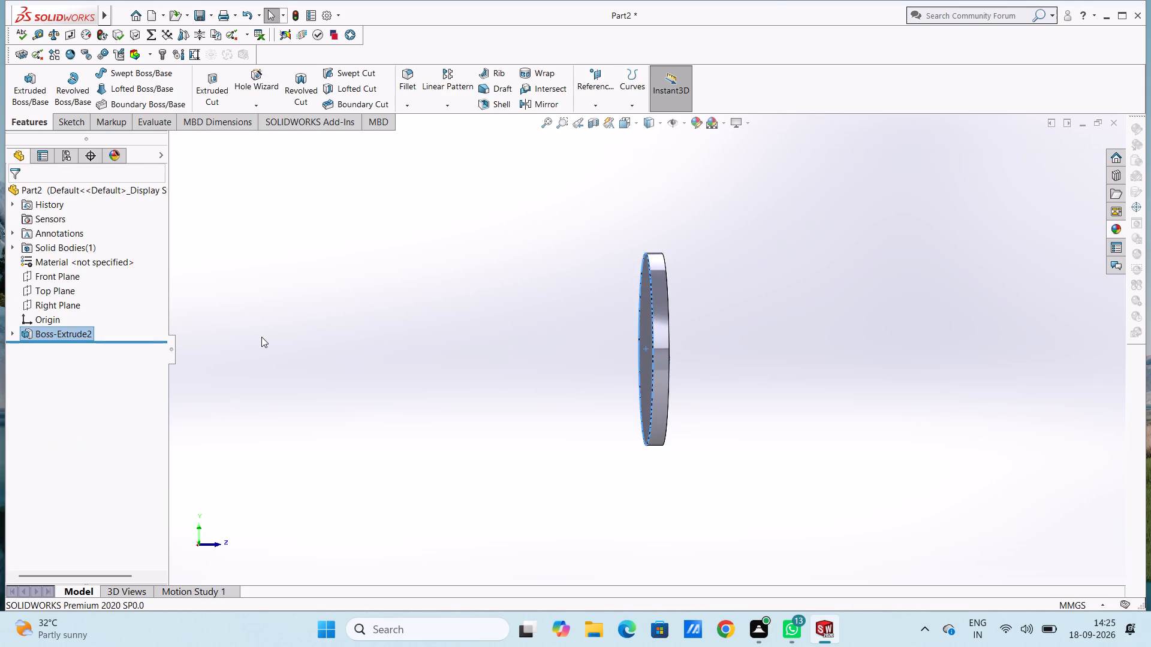
pyautogui.click(261, 337)
# Fillet both circular rim edges of the disc with a symmetric 4 mm radius.
pyautogui.moveTo(399, 347); pyautogui.dragTo(432, 416, button='middle')
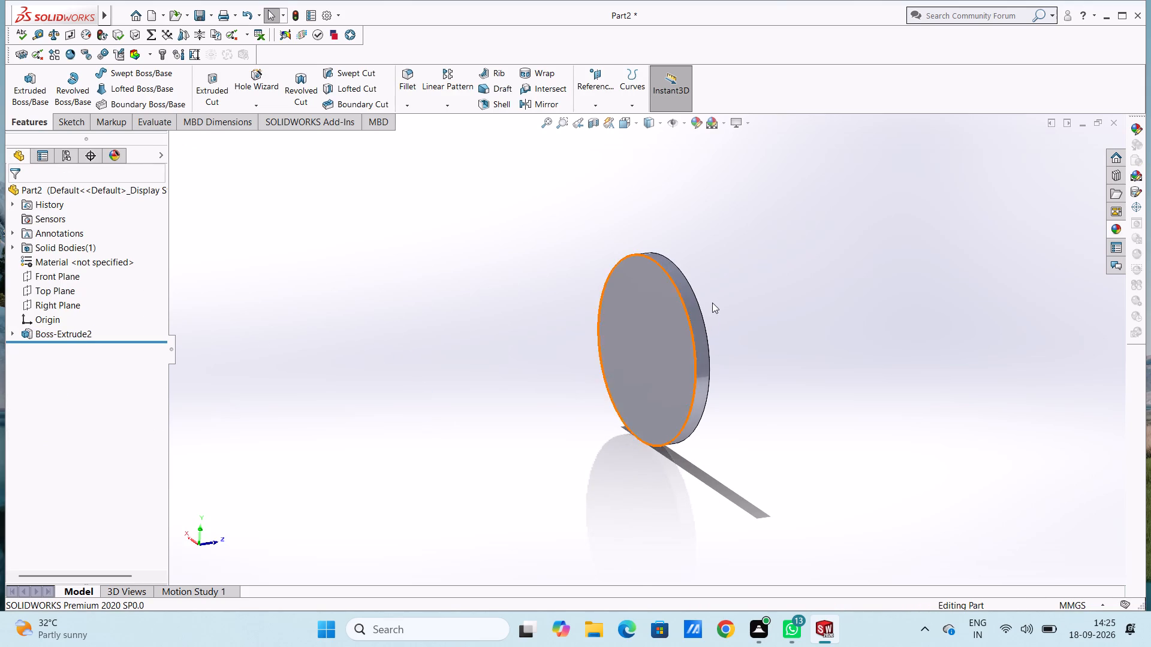
pyautogui.scroll(-3, 715, 297)
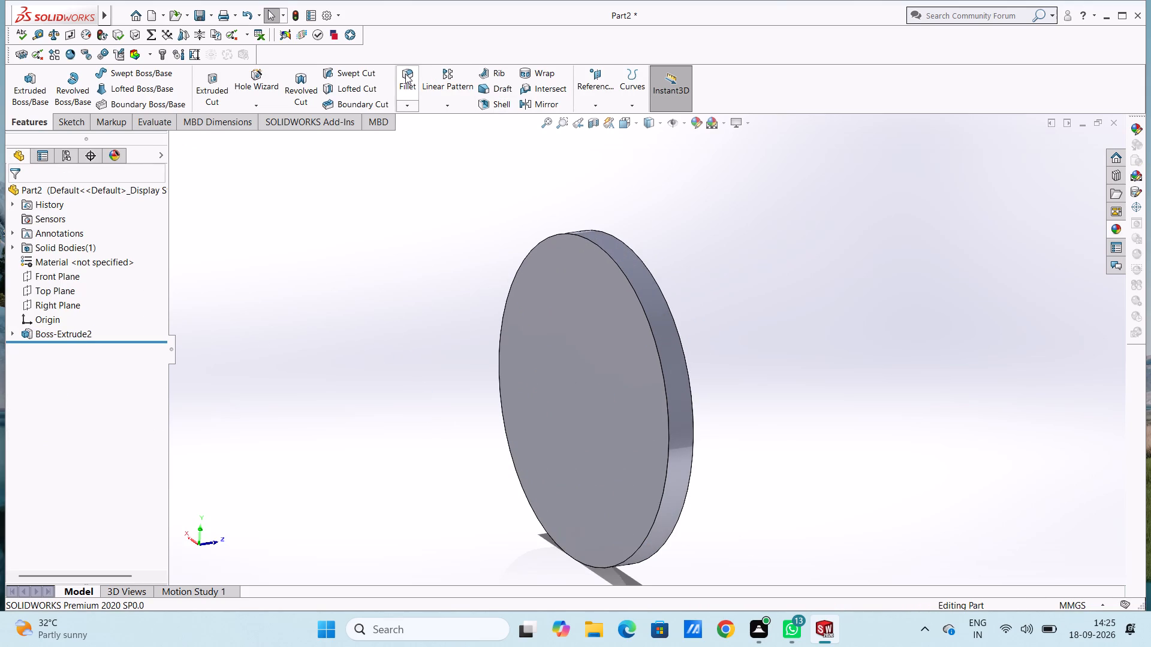
pyautogui.click(405, 74)
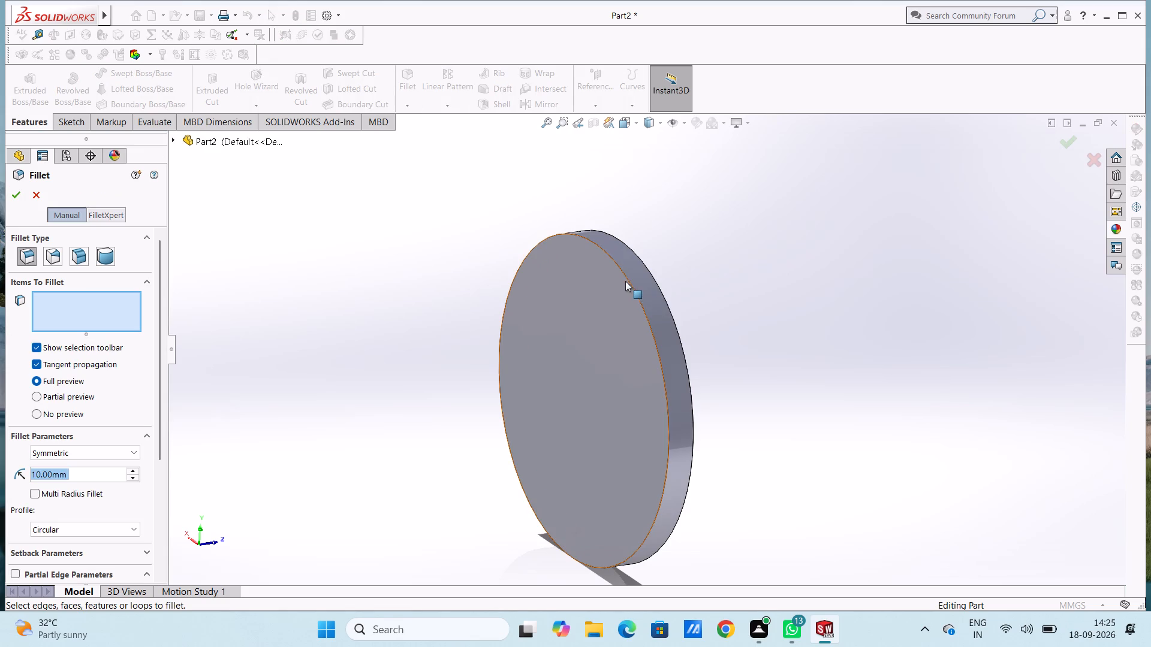
pyautogui.click(627, 277)
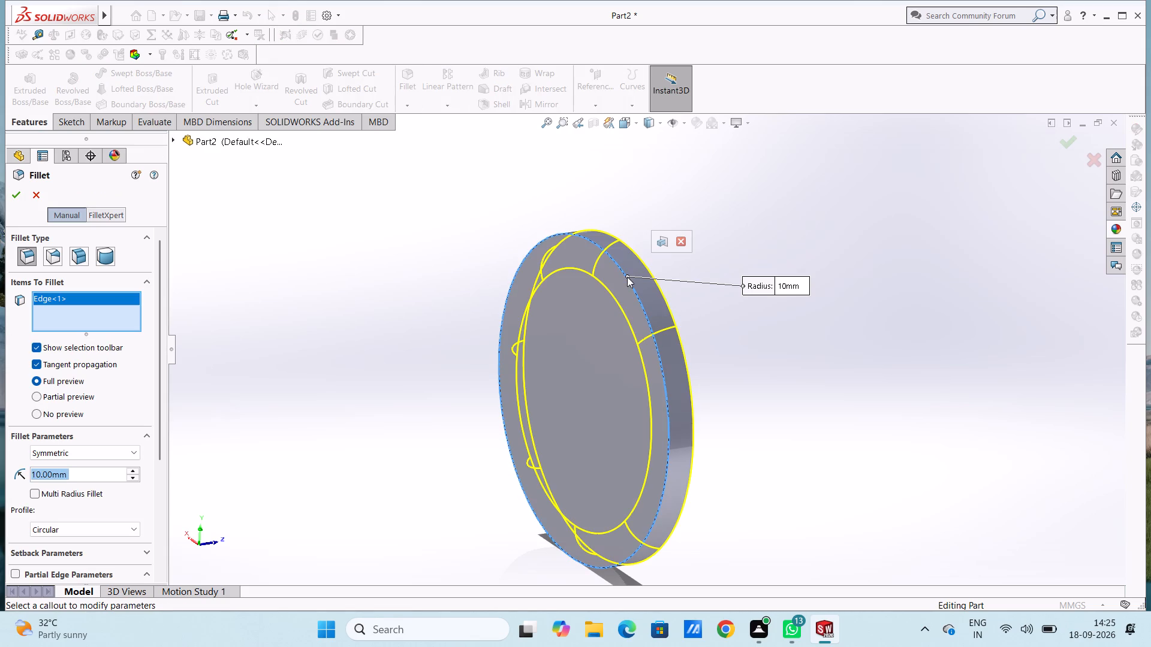
pyautogui.moveTo(707, 329); pyautogui.dragTo(662, 320, button='middle')
pyautogui.scroll(-6, 594, 274)
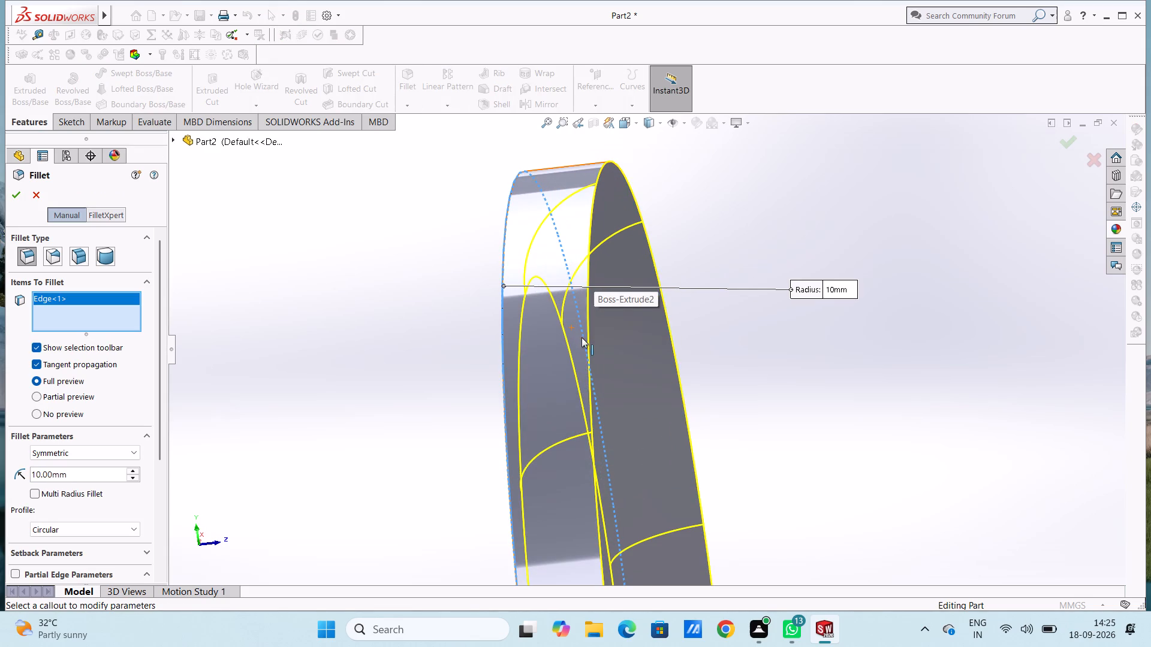
pyautogui.click(589, 344)
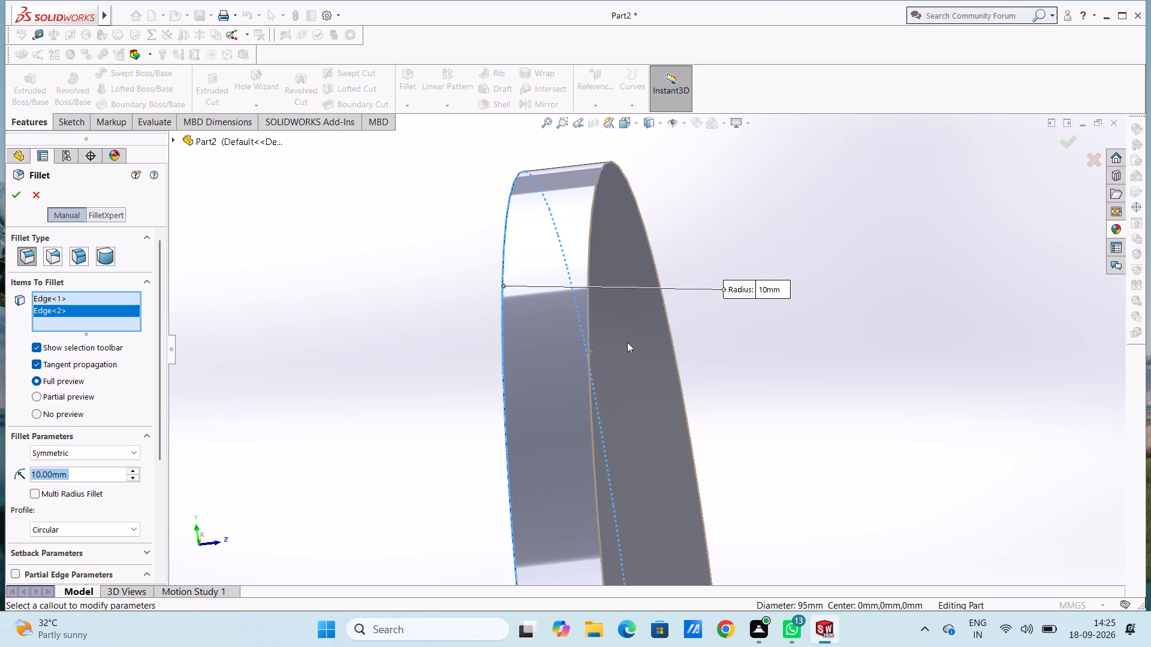
pyautogui.press('5')
pyautogui.press('Return')
pyautogui.press('4')
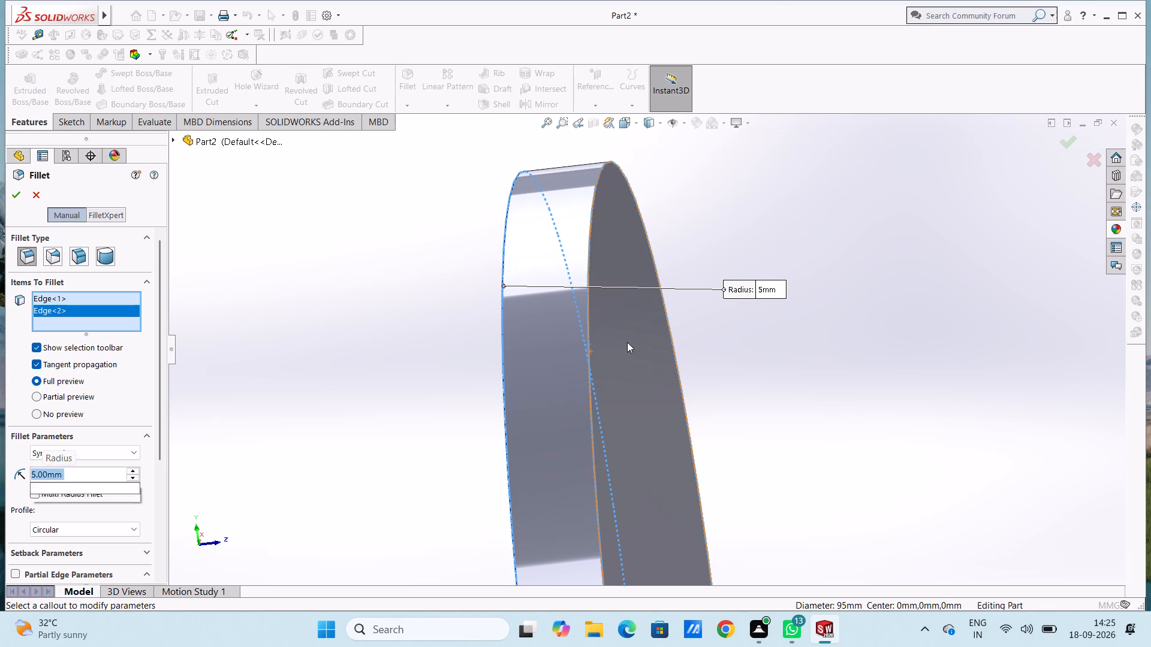
pyautogui.press('Return')
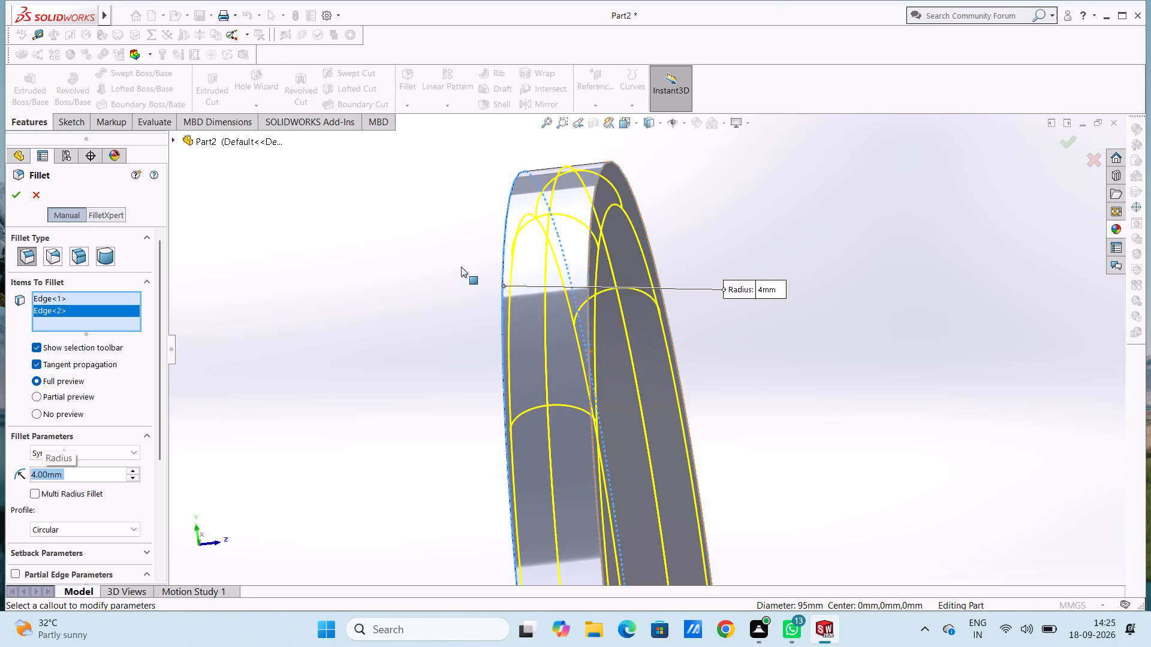
pyautogui.click(16, 197)
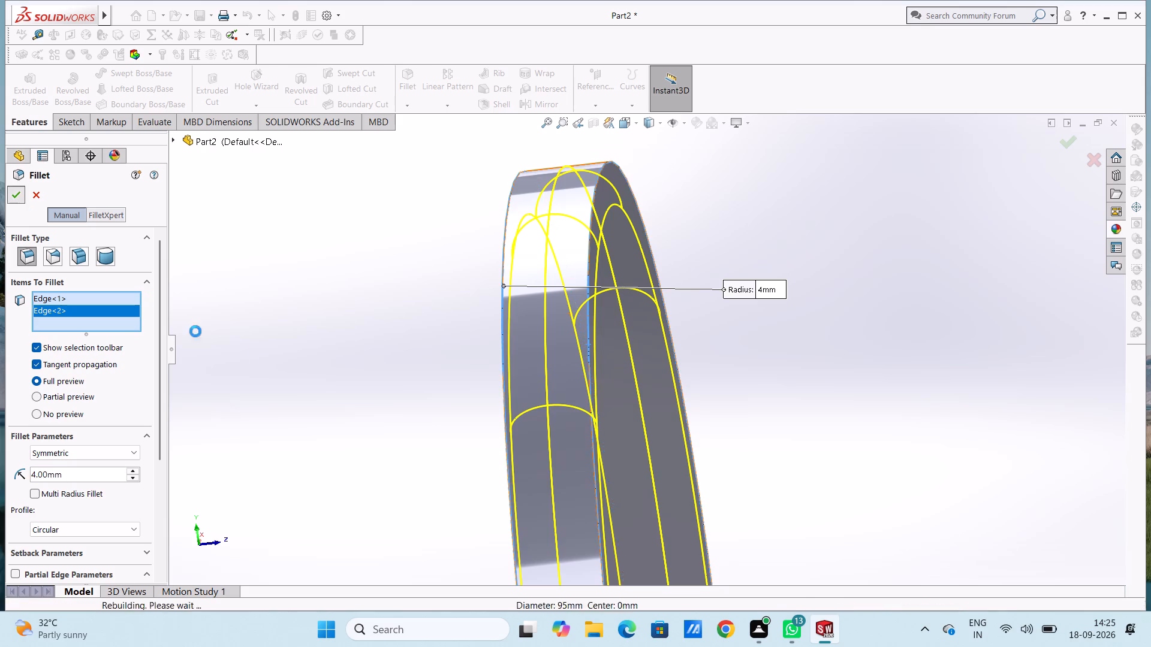
# Examine the disc's rounded rim and faces from the side and back.
pyautogui.moveTo(345, 352); pyautogui.dragTo(403, 346, button='middle')
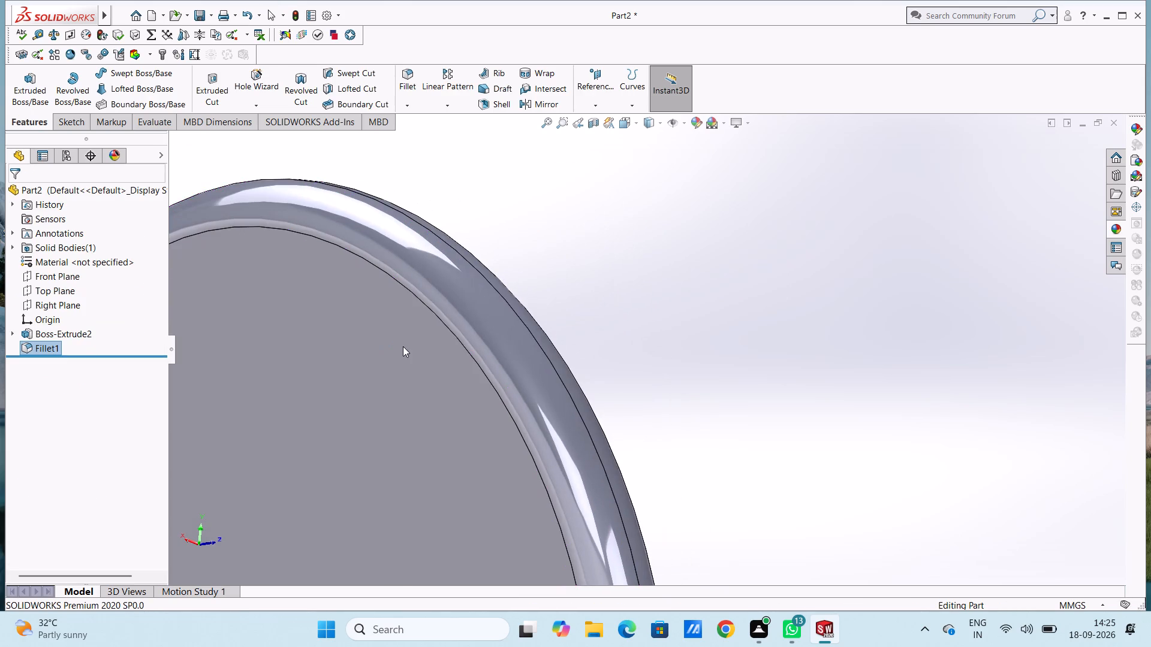
pyautogui.scroll(10, 403, 346)
pyautogui.moveTo(402, 343); pyautogui.dragTo(321, 324, button='middle')
pyautogui.scroll(1, 402, 343)
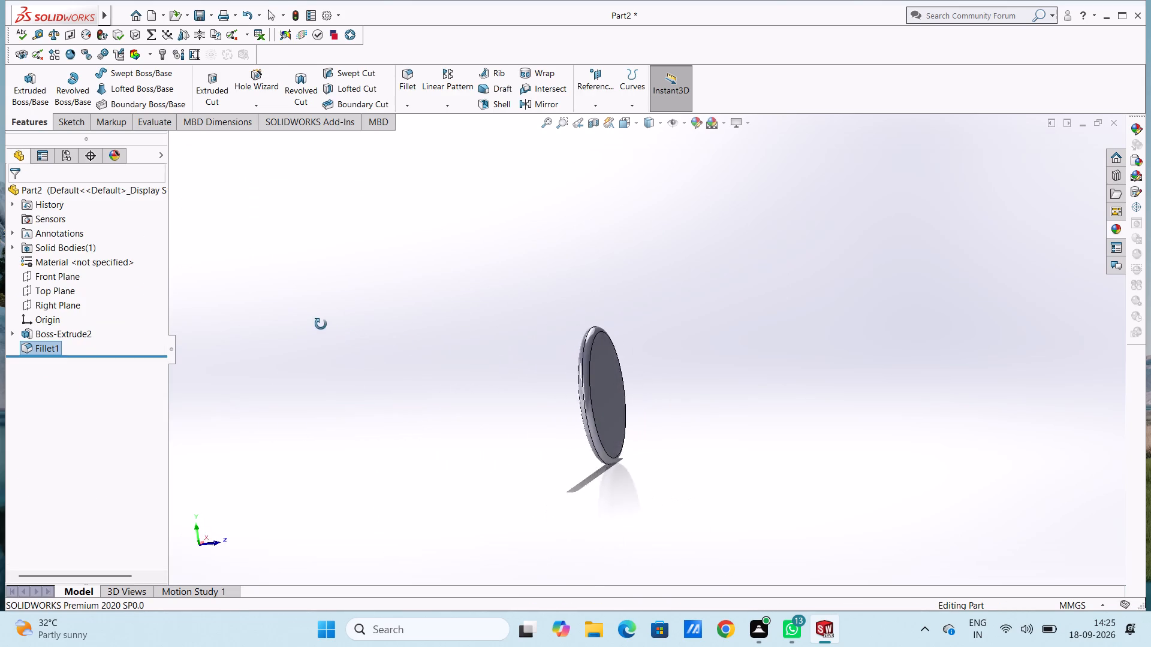
pyautogui.moveTo(321, 324); pyautogui.dragTo(454, 350, button='middle')
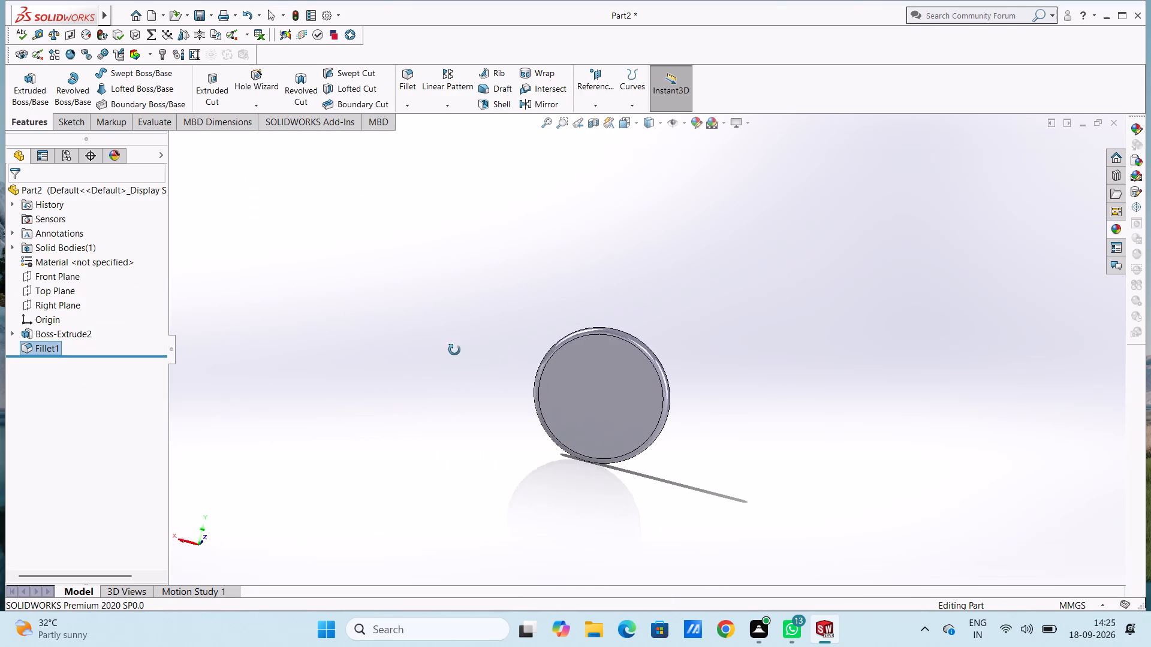
pyautogui.moveTo(454, 350); pyautogui.dragTo(464, 353, button='middle')
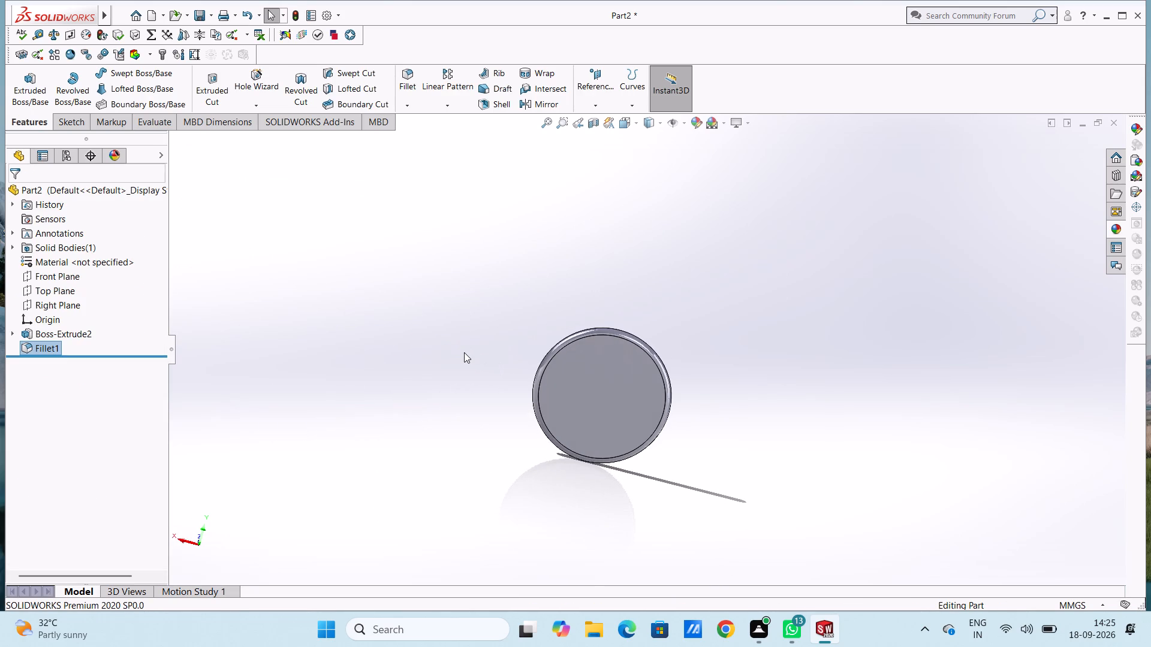
pyautogui.hotkey('ctrl', '2')
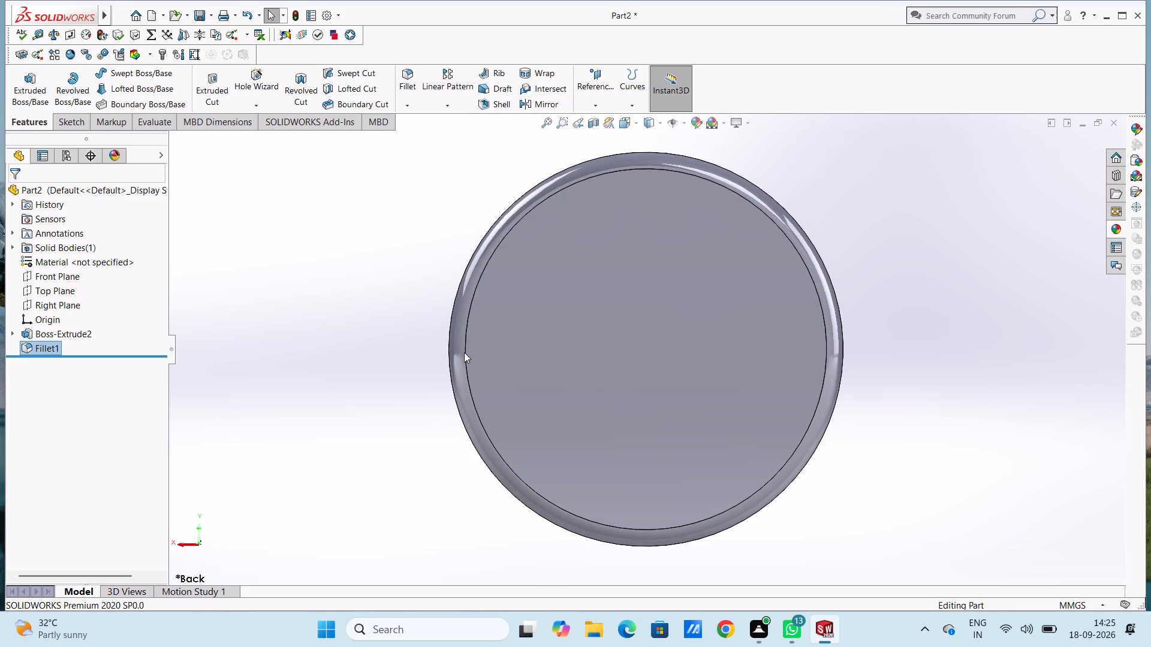
pyautogui.scroll(4, 464, 352)
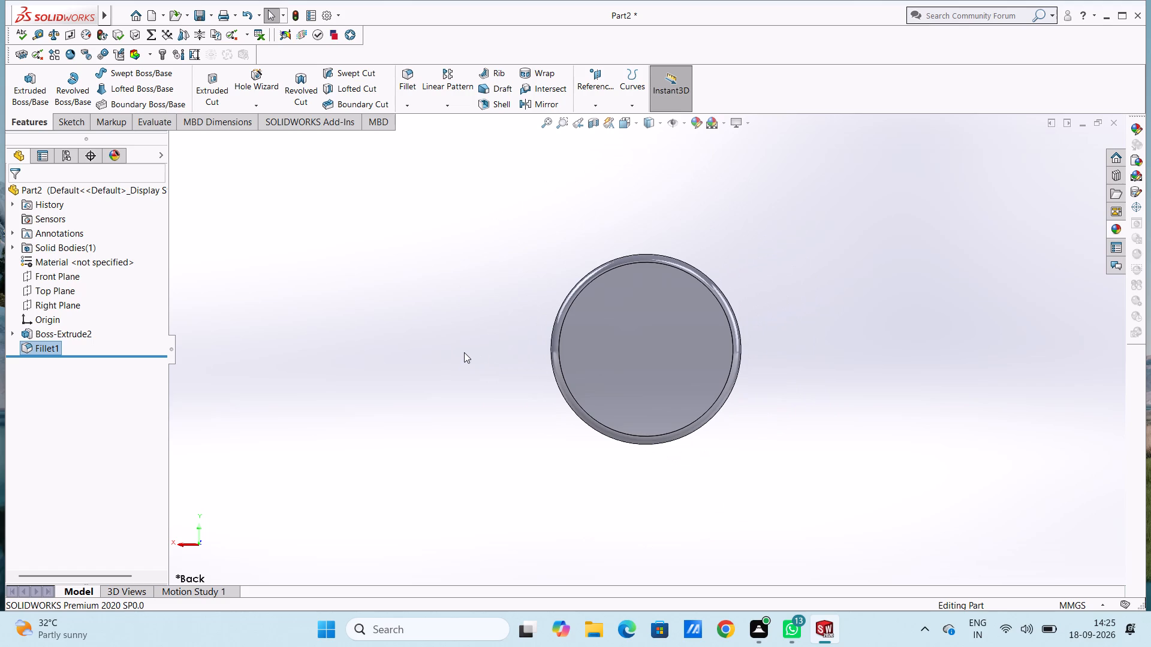
# Start a sketch on the disc's front face and draw a circle about 61 mm in diameter centred on the origin.
pyautogui.hotkey('ctrl', '1')
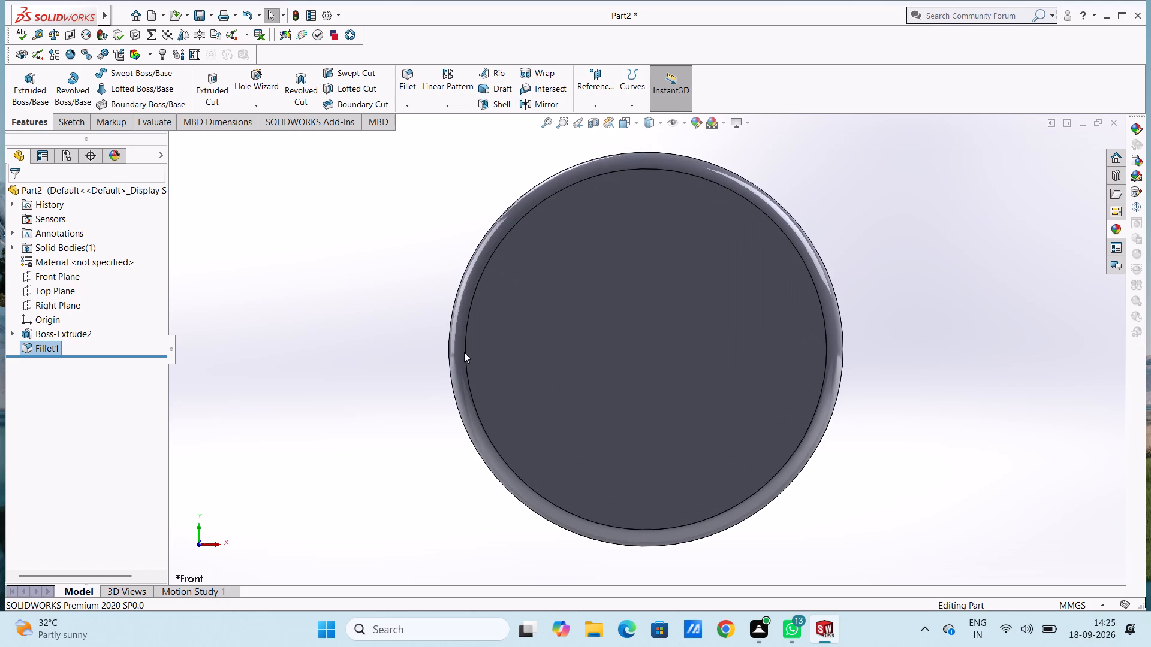
pyautogui.scroll(7, 464, 352)
pyautogui.click(653, 355)
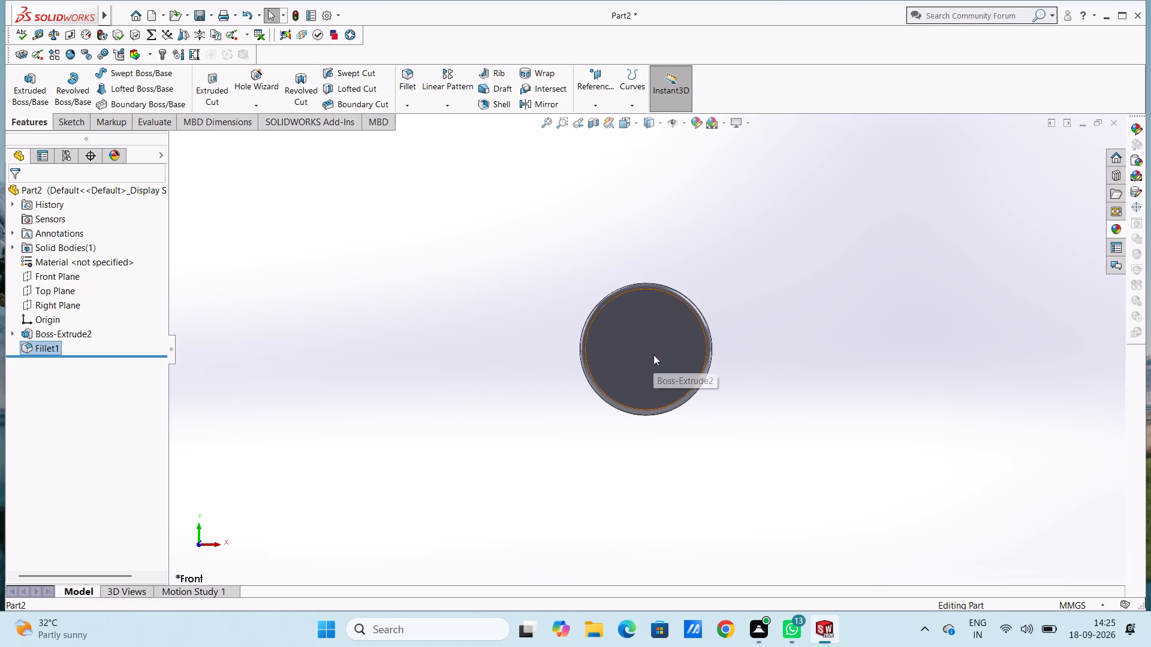
pyautogui.click(707, 322)
pyautogui.click(764, 253)
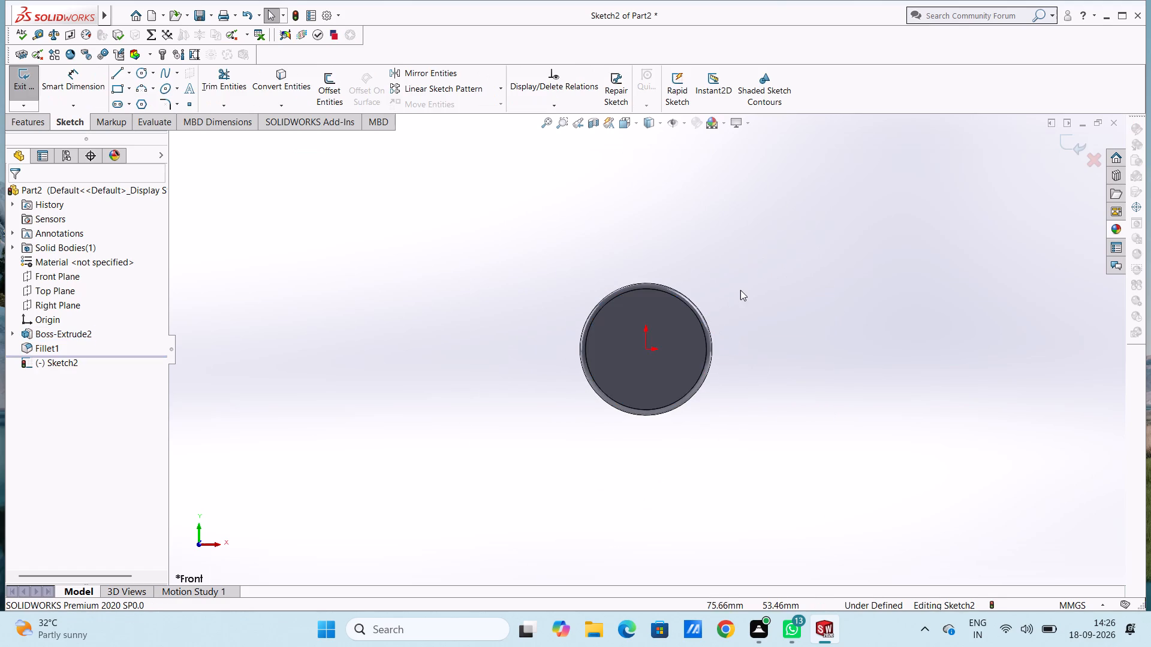
pyautogui.scroll(-3, 740, 291)
pyautogui.click(142, 69)
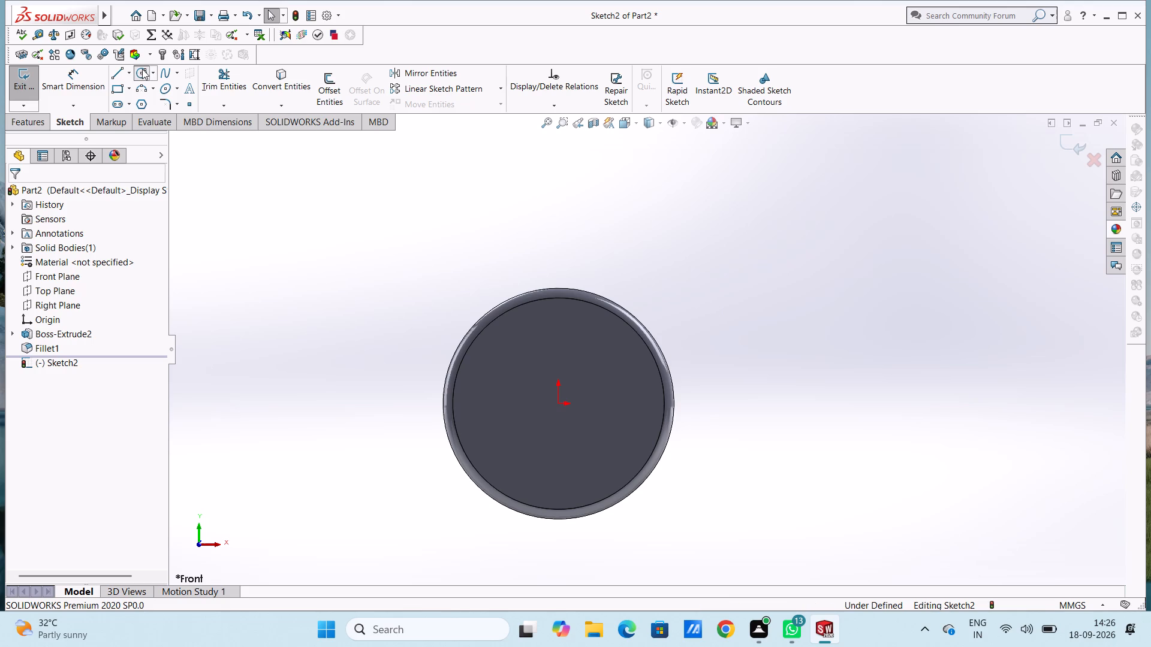
pyautogui.click(558, 404)
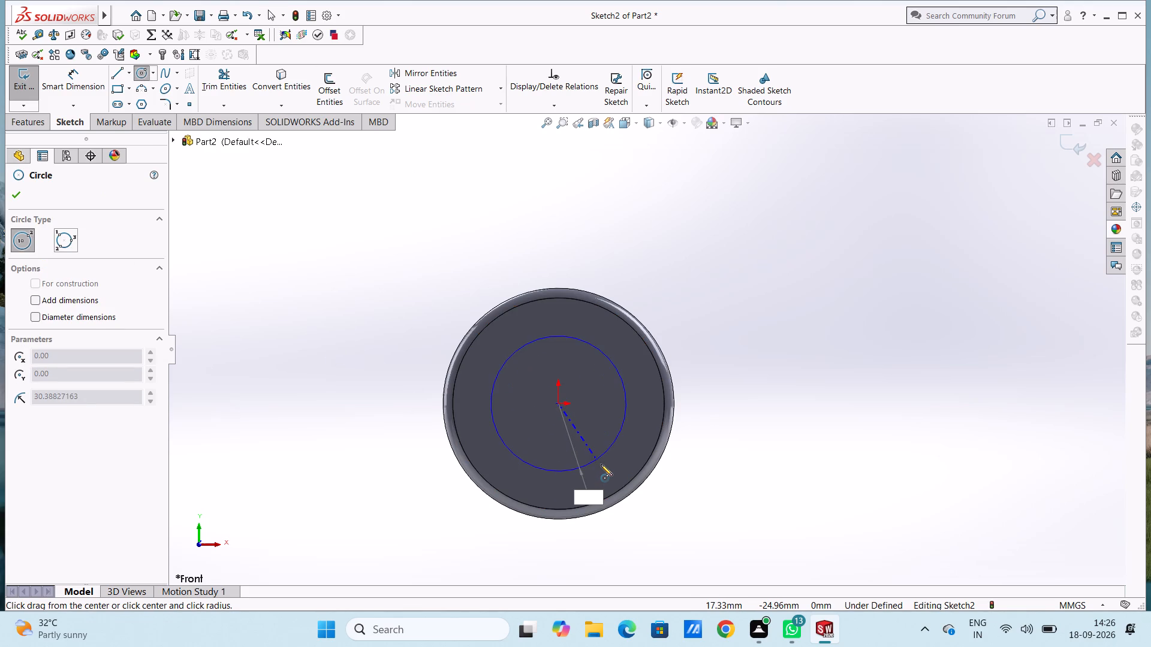
pyautogui.click(601, 464)
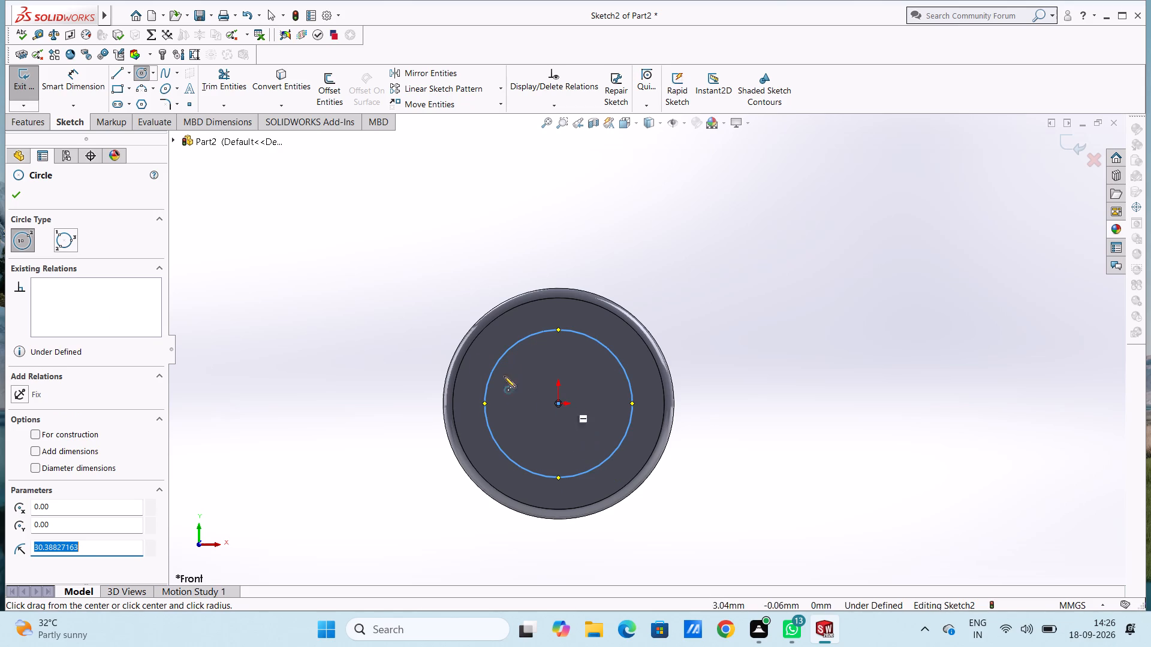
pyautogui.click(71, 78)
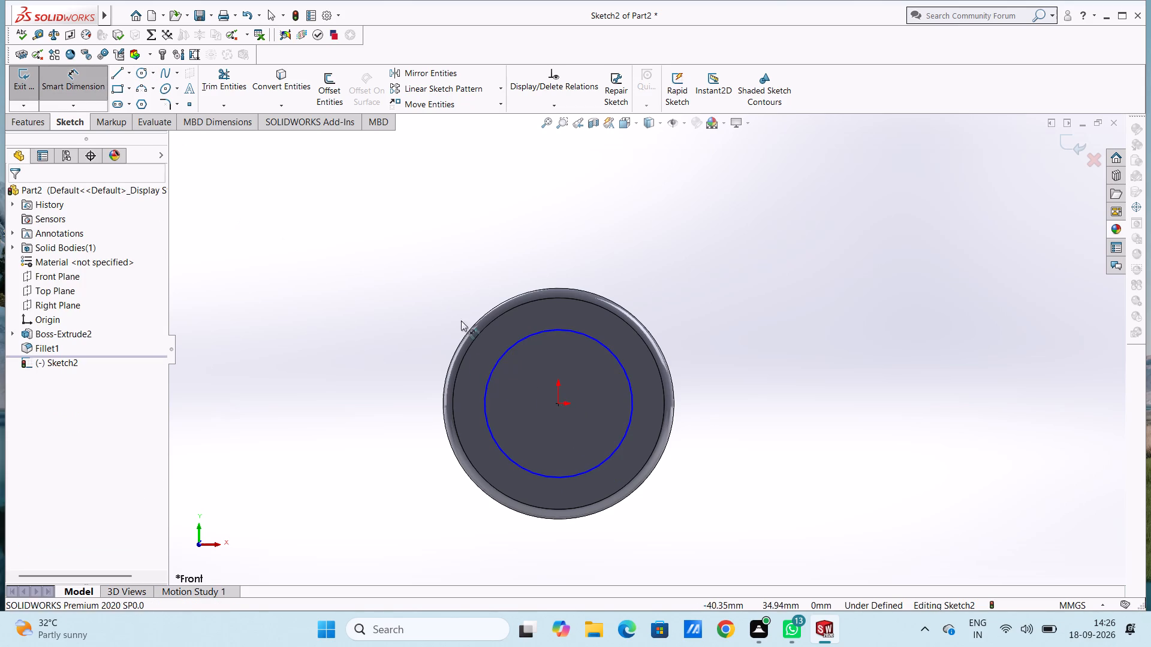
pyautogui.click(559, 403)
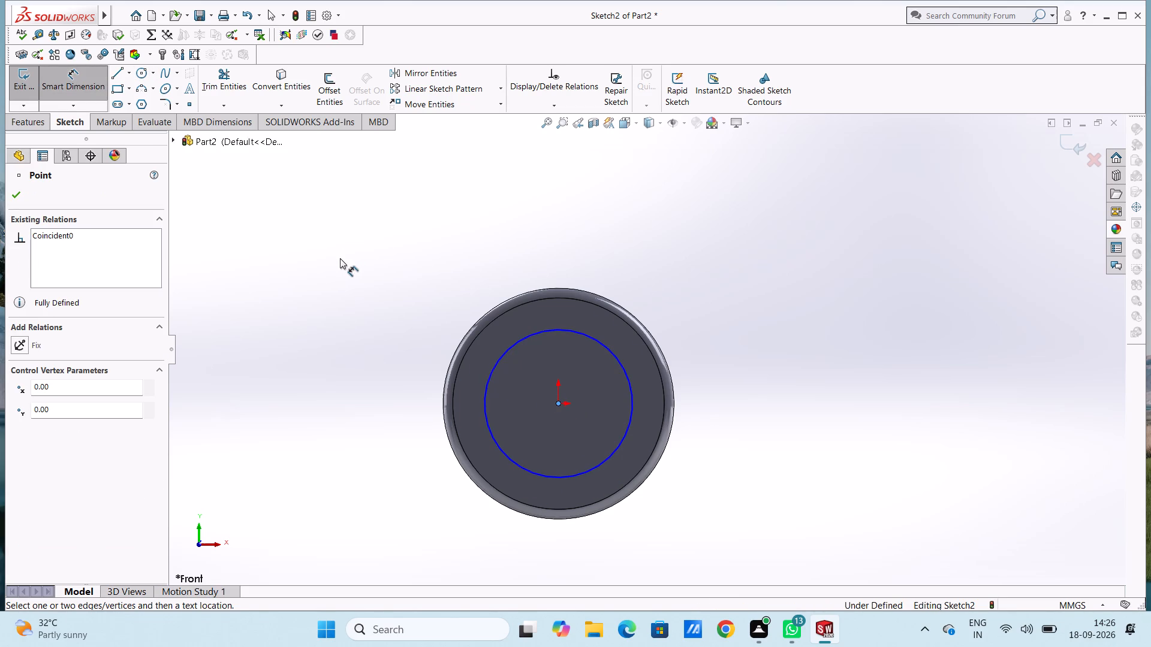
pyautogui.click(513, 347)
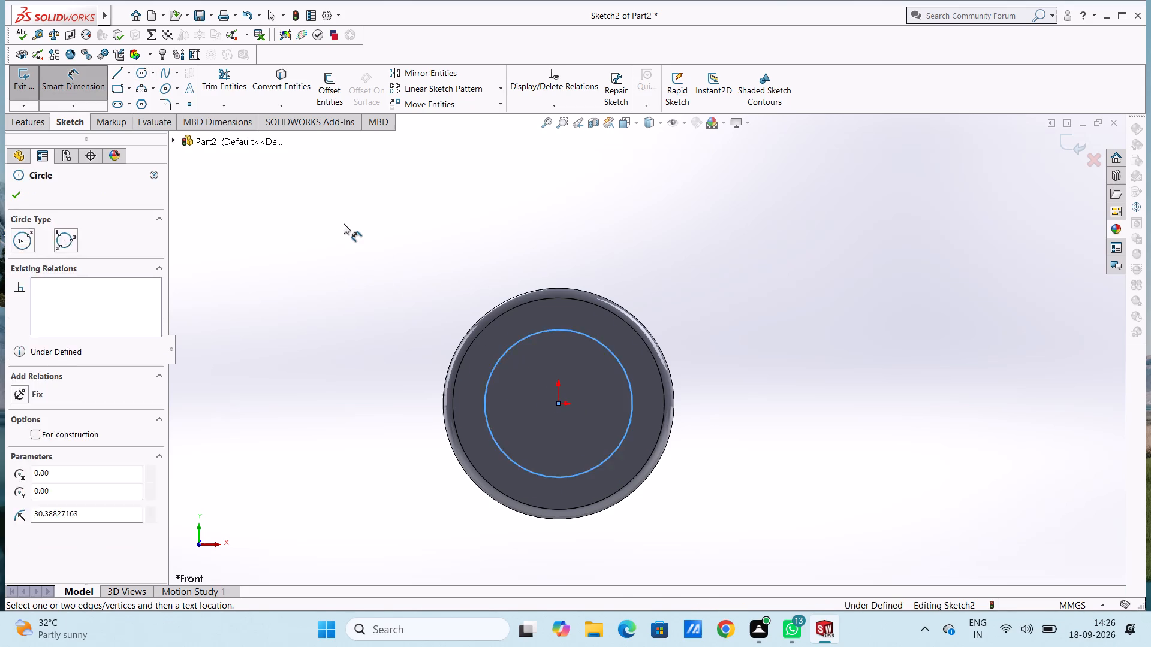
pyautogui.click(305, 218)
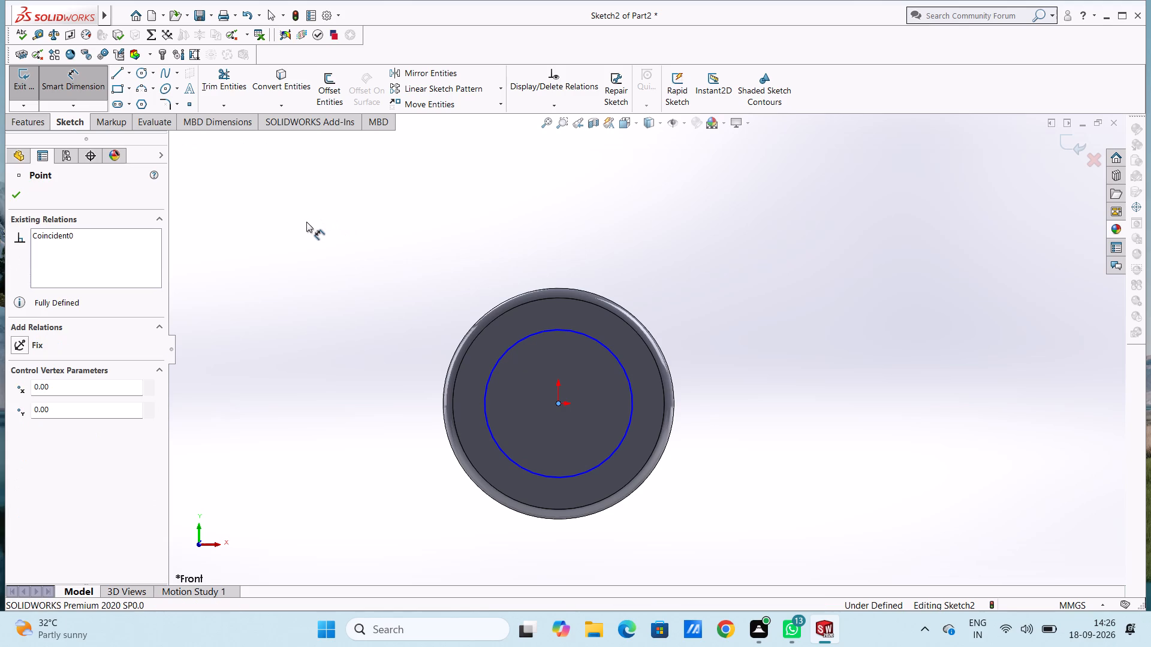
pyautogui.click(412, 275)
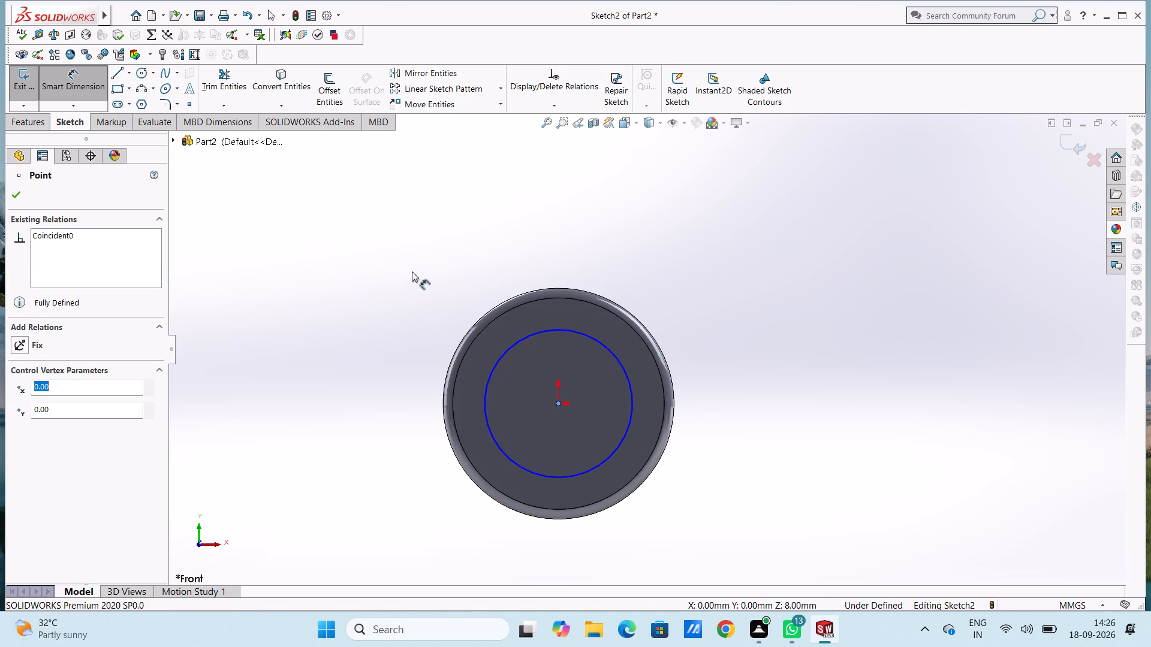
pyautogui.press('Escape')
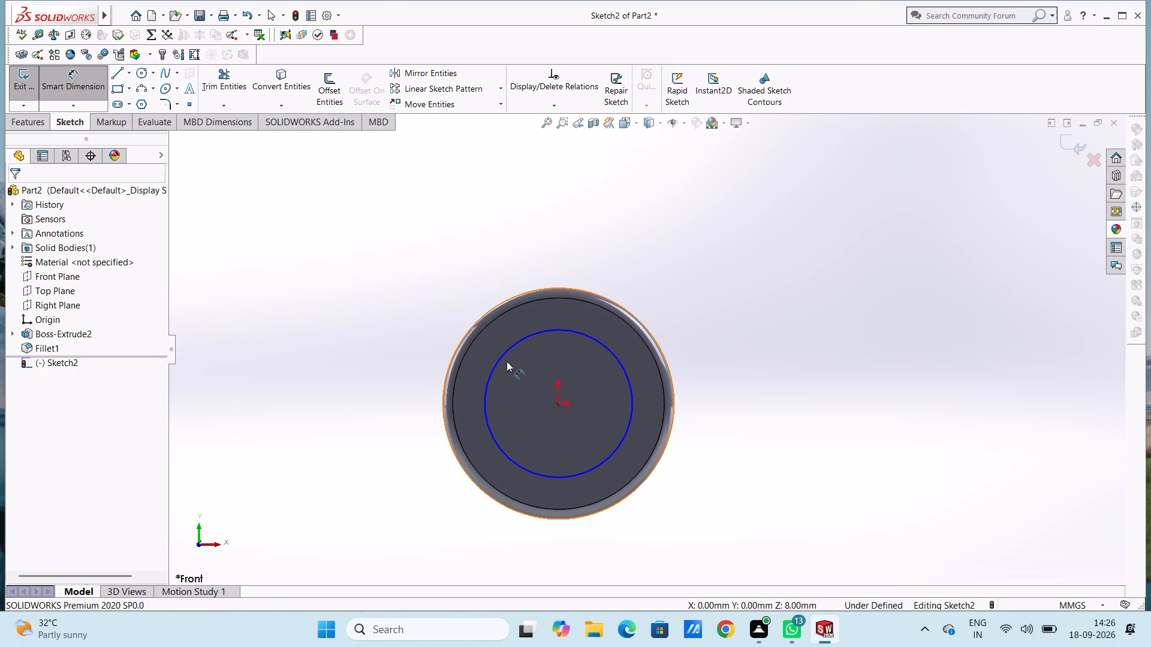
# Dimension the sketched circle on the disc's front face to a diameter of 85 mm.
pyautogui.click(504, 354)
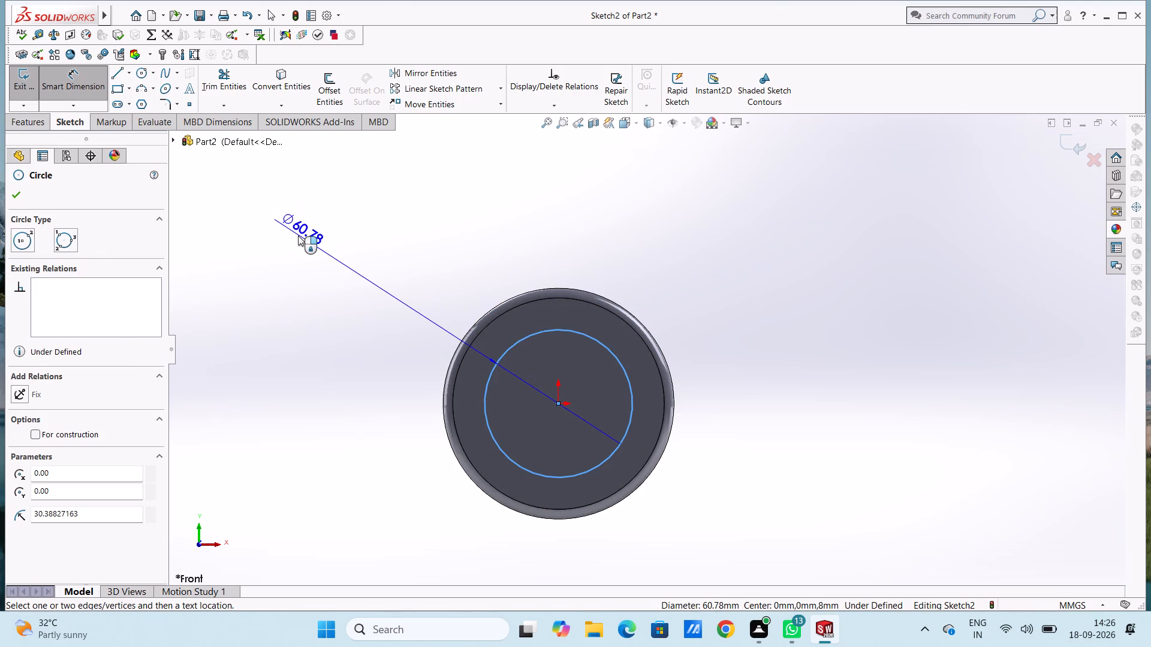
pyautogui.click(298, 235)
pyautogui.write('85')
pyautogui.press('Return')
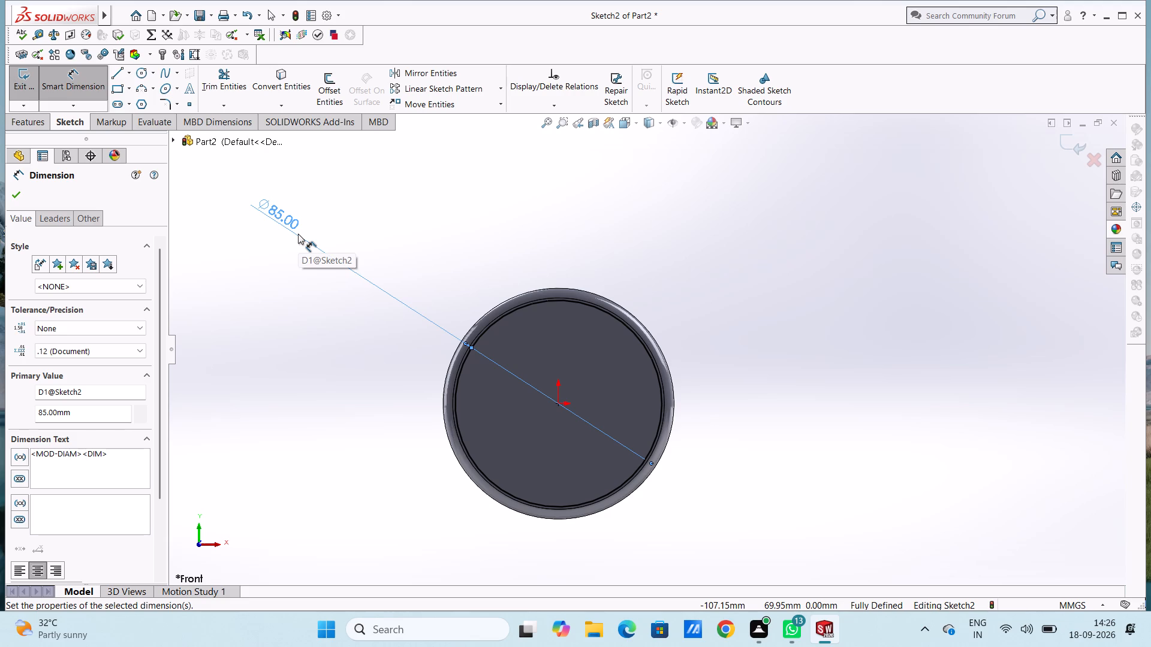
pyautogui.moveTo(289, 237); pyautogui.dragTo(281, 253)
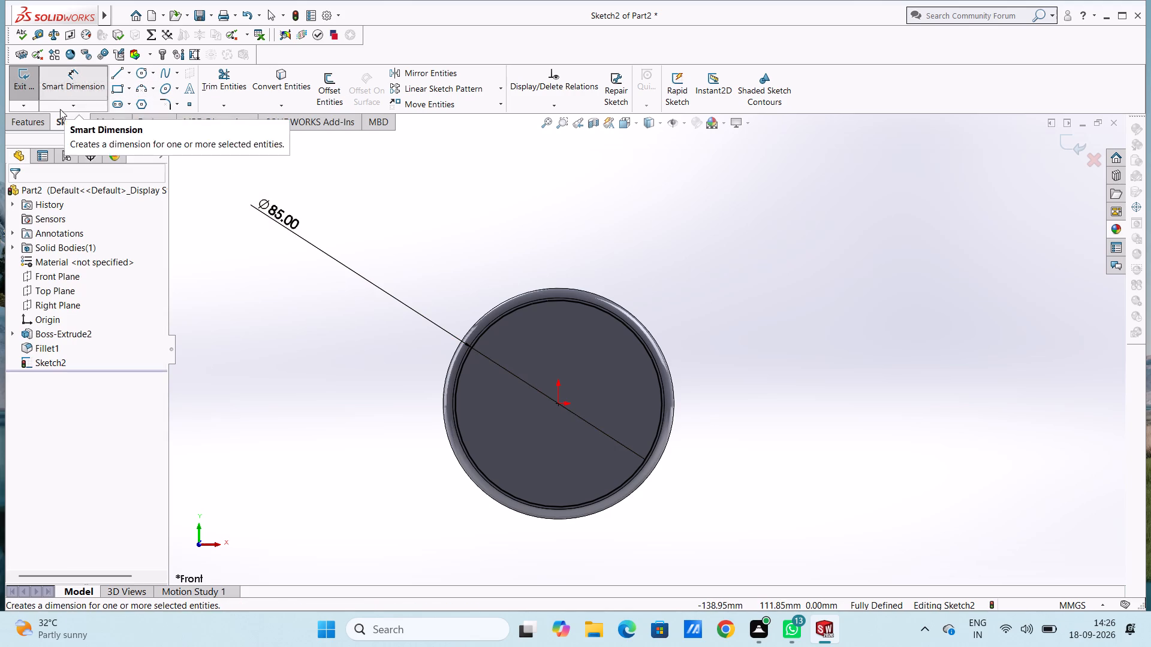
# Extrude the 85 mm circle as a blind boss 78 mm outward from the disc, merged with the body.
pyautogui.click(38, 126)
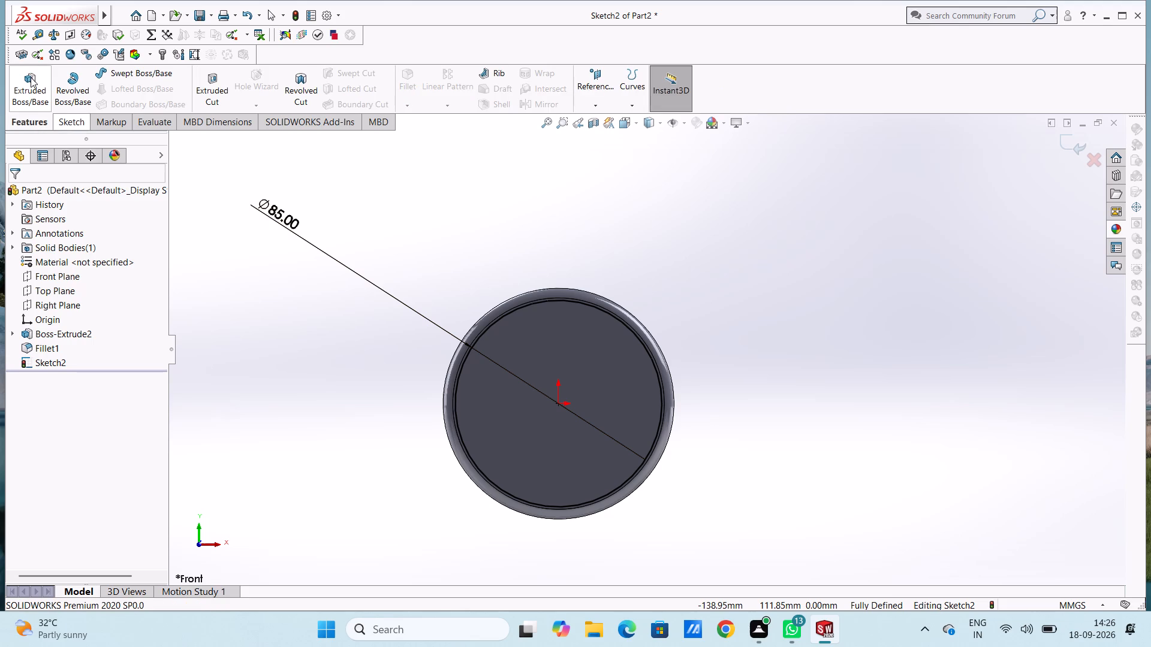
pyautogui.click(30, 78)
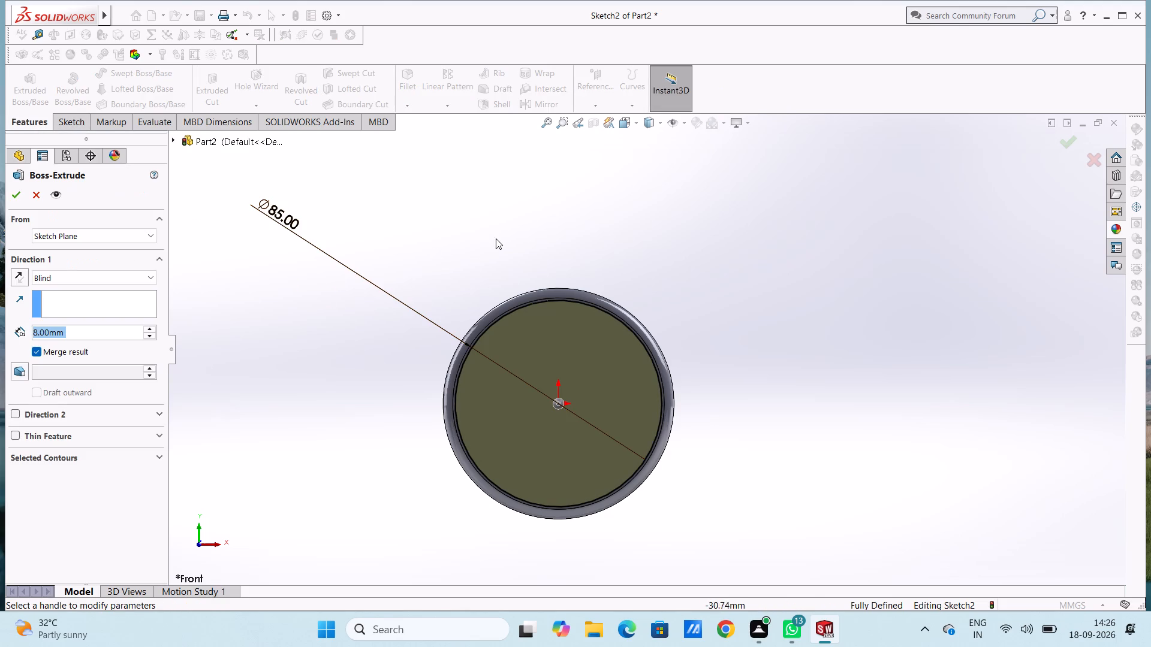
pyautogui.moveTo(501, 237); pyautogui.dragTo(425, 287, button='middle')
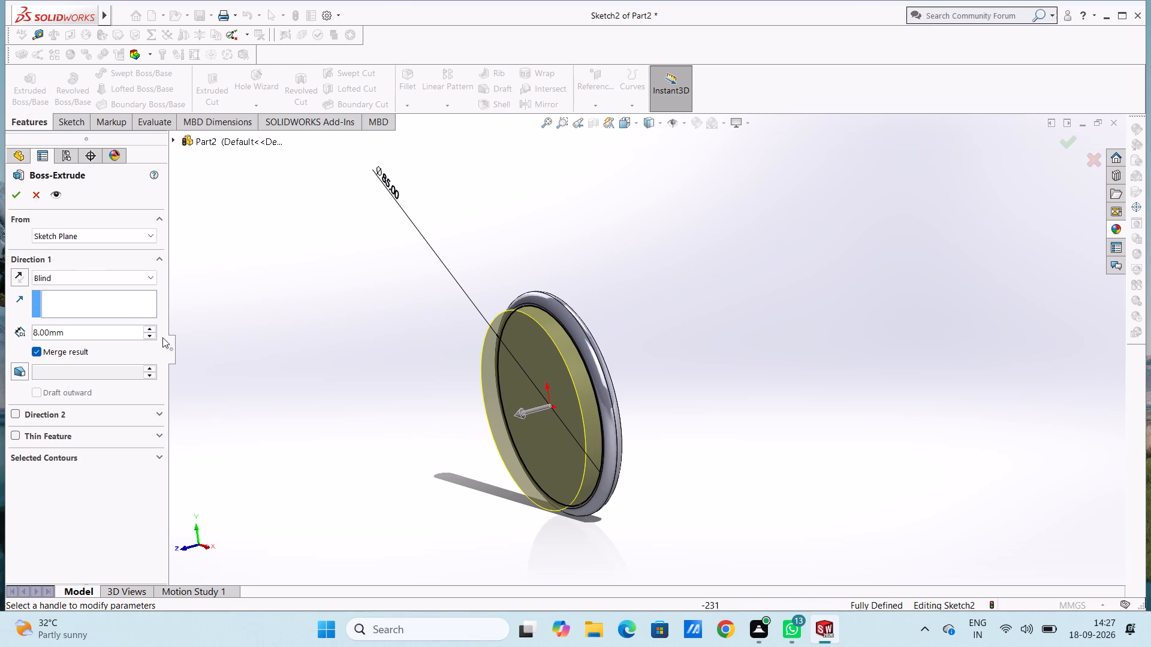
pyautogui.doubleClick(108, 328)
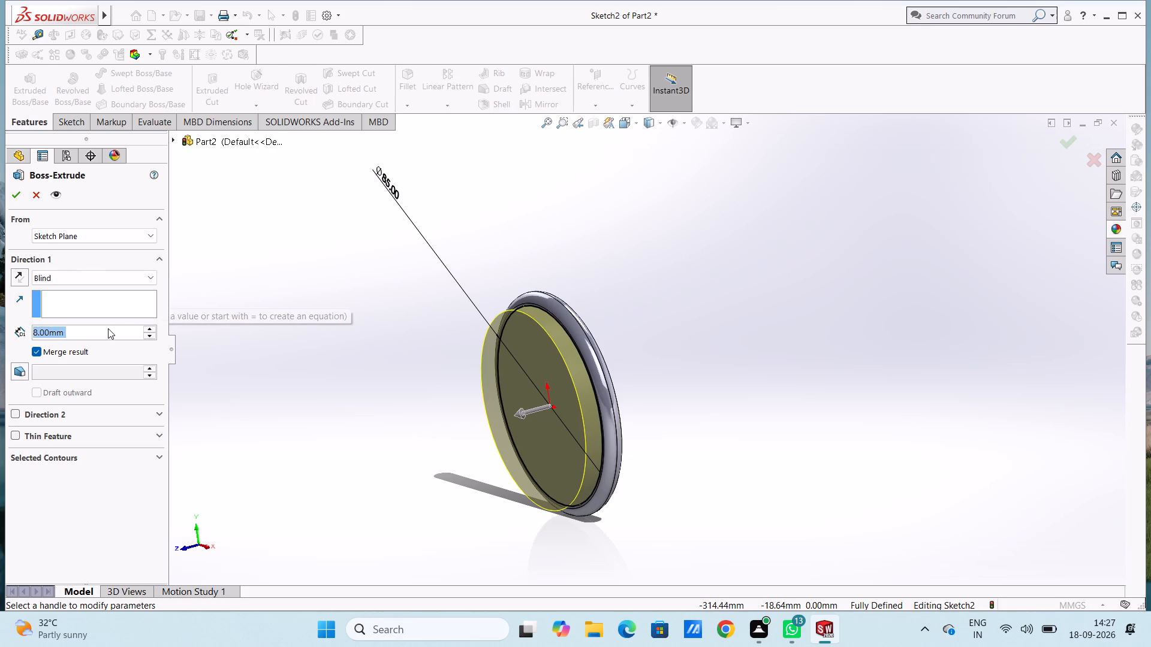
pyautogui.write('78')
pyautogui.press('Return')
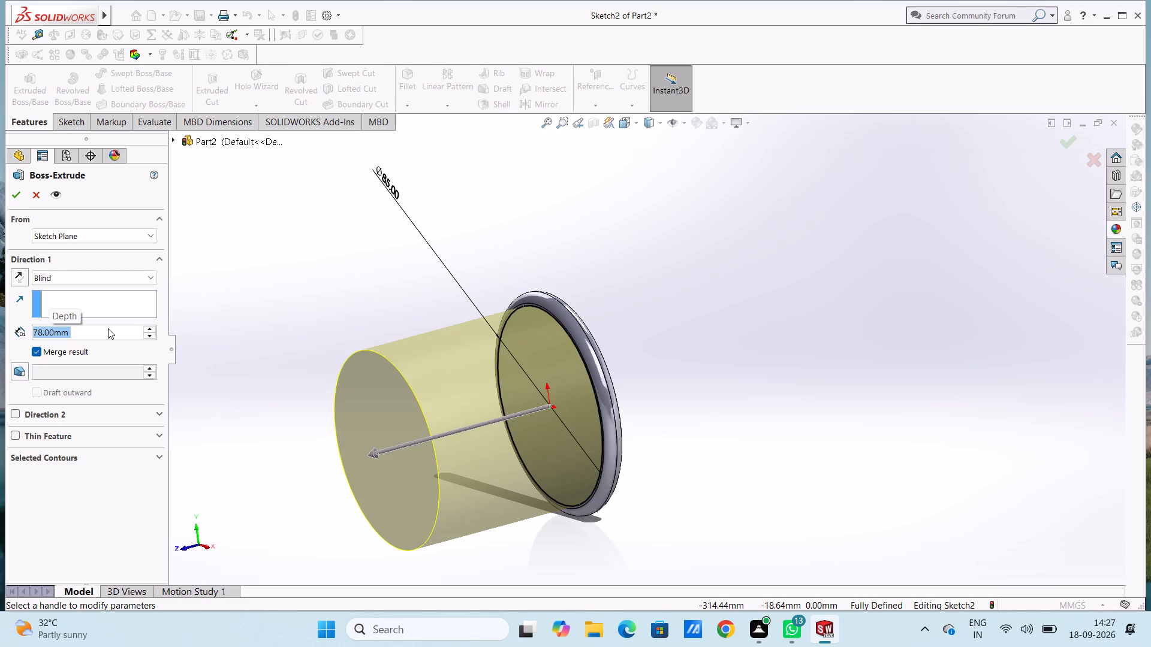
pyautogui.scroll(1, 108, 328)
pyautogui.scroll(-1, 108, 328)
pyautogui.scroll(3, 228, 311)
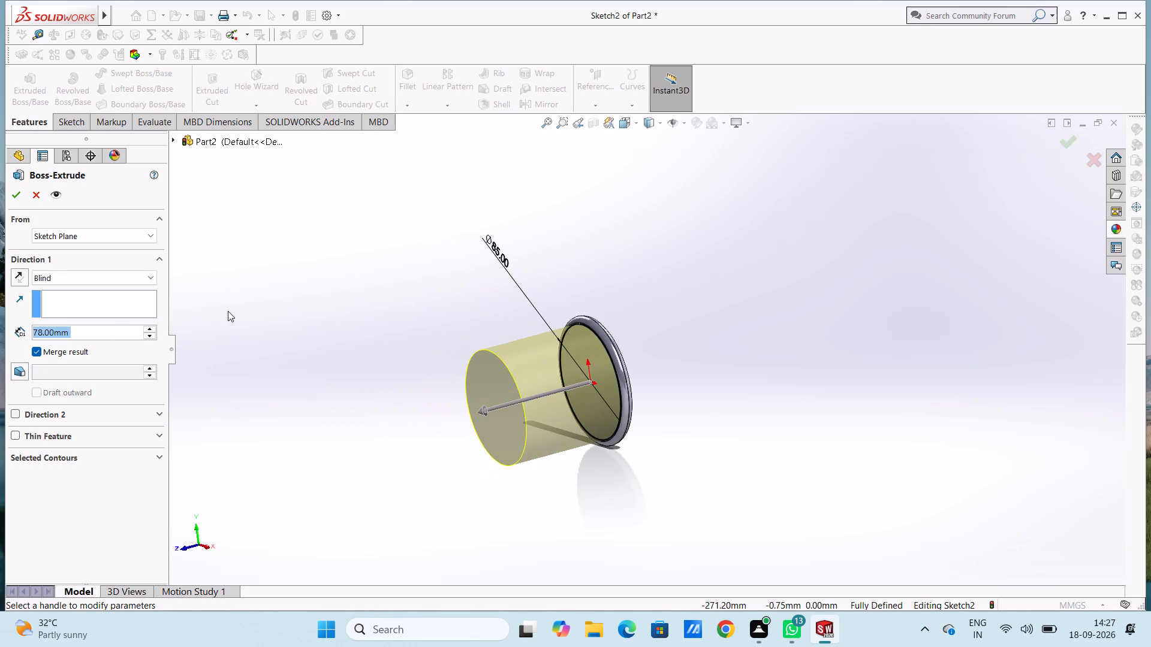
pyautogui.click(20, 195)
pyautogui.click(270, 343)
# Start a sketch on the cylinder's flat front end face and draw a circle about 30 mm in diameter centred on the origin.
pyautogui.moveTo(282, 312); pyautogui.dragTo(282, 312, button='middle')
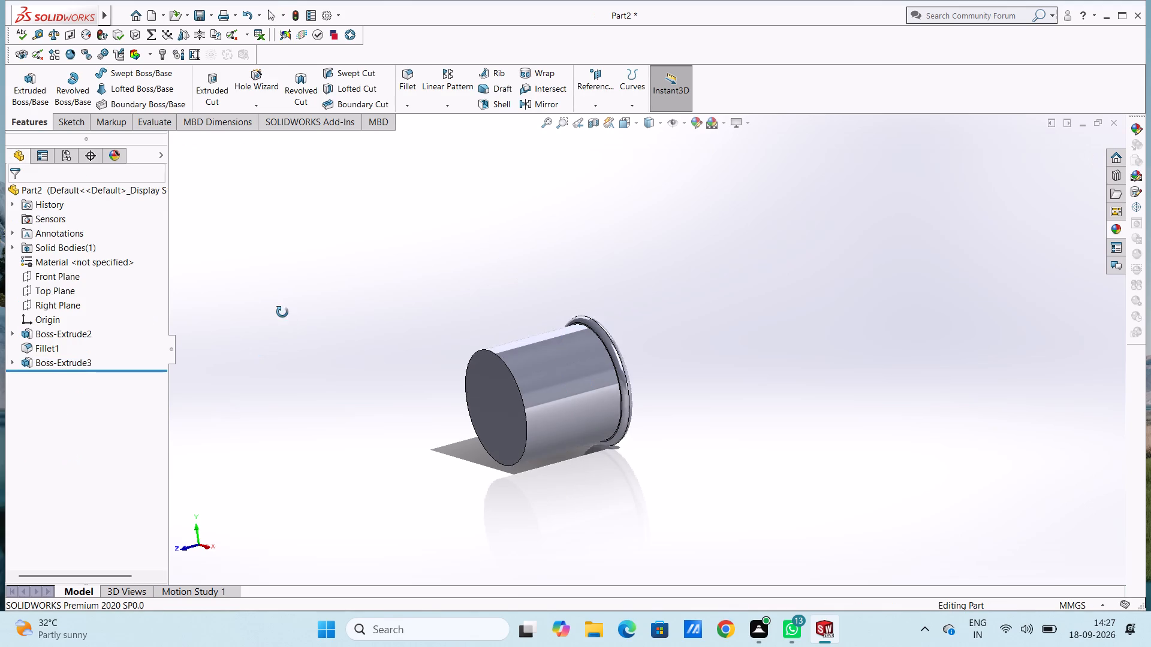
pyautogui.moveTo(282, 312); pyautogui.dragTo(451, 352, button='middle')
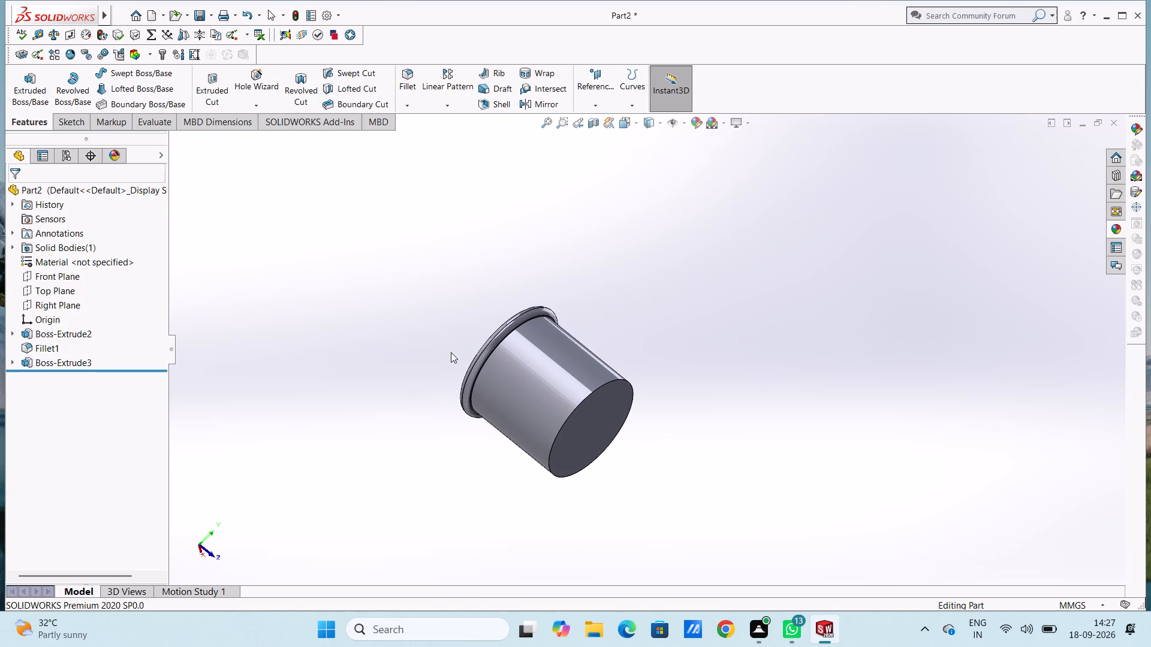
pyautogui.hotkey('ctrl', '7')
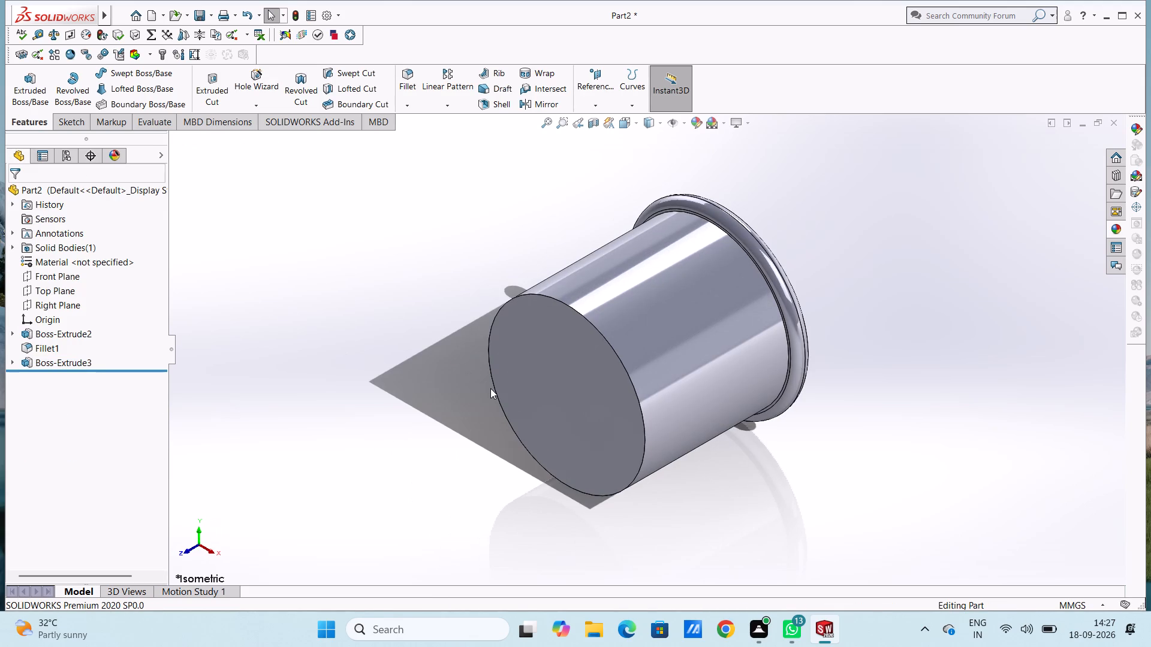
pyautogui.scroll(3, 490, 388)
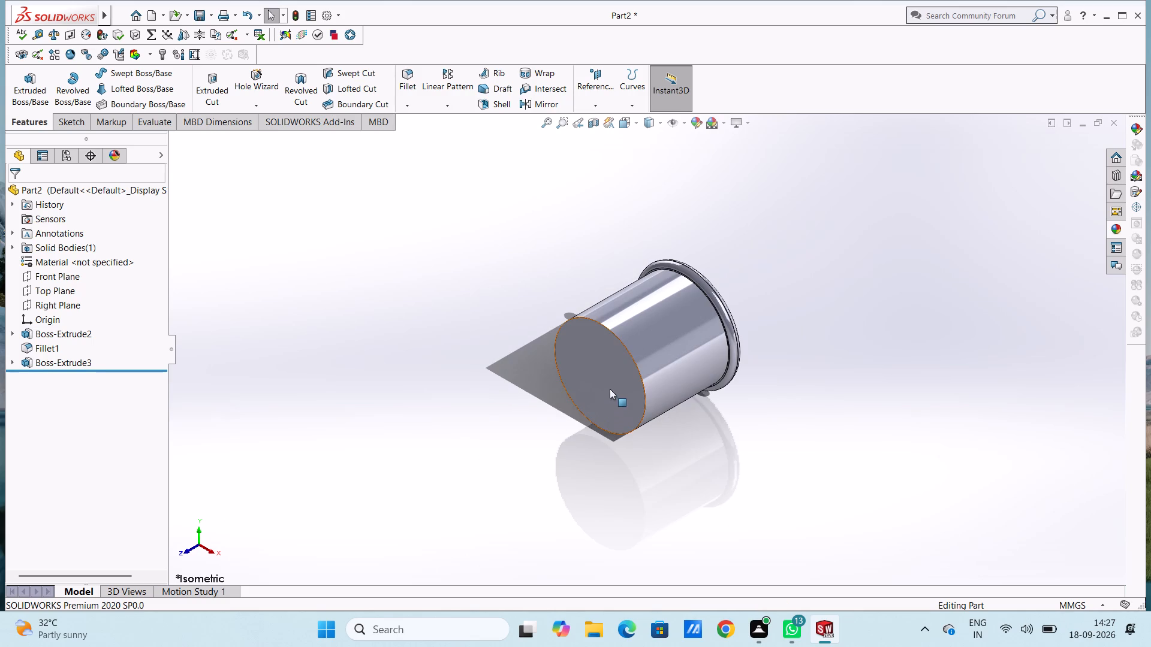
pyautogui.hotkey('ctrl', '1')
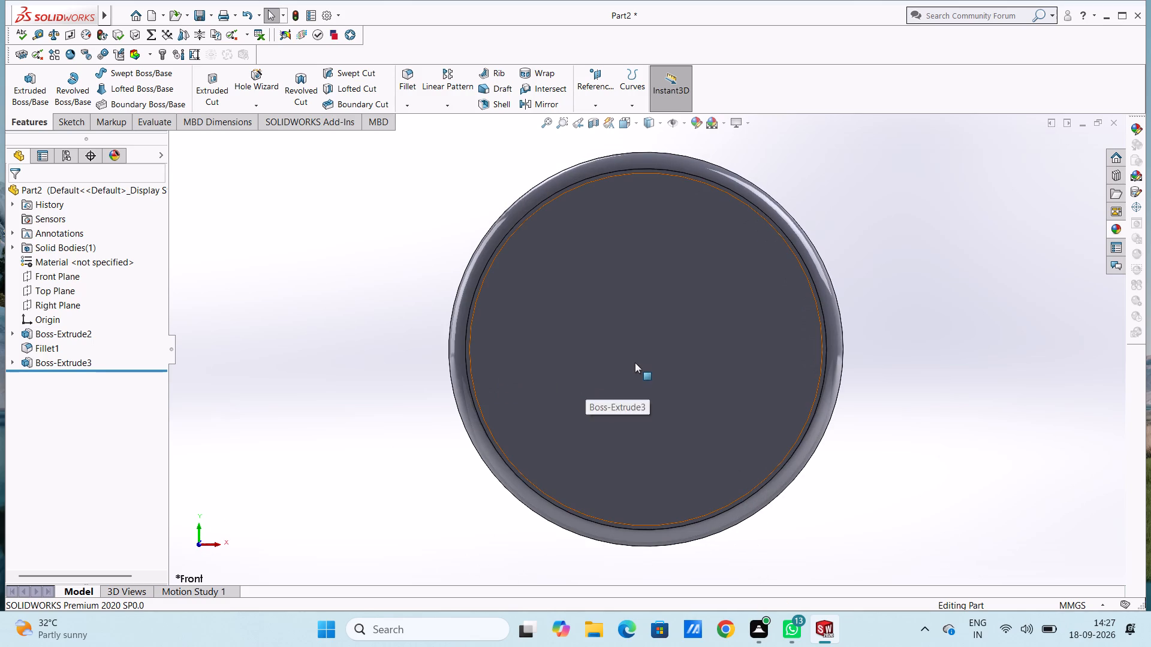
pyautogui.click(635, 362)
pyautogui.click(683, 329)
pyautogui.click(402, 318)
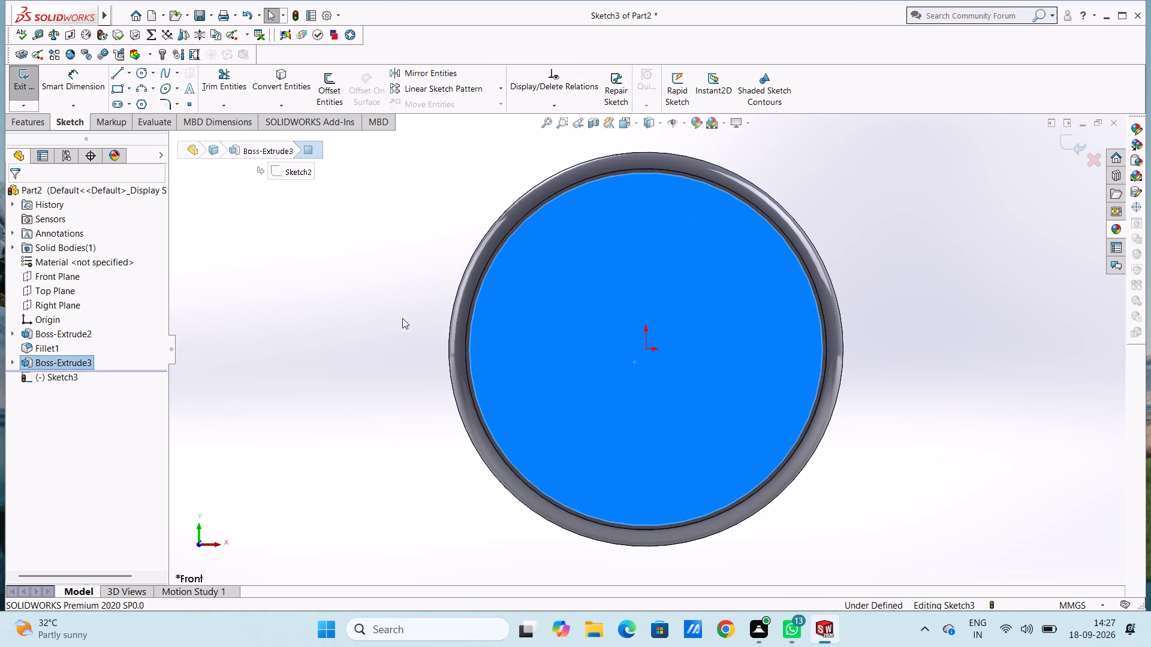
pyautogui.click(141, 74)
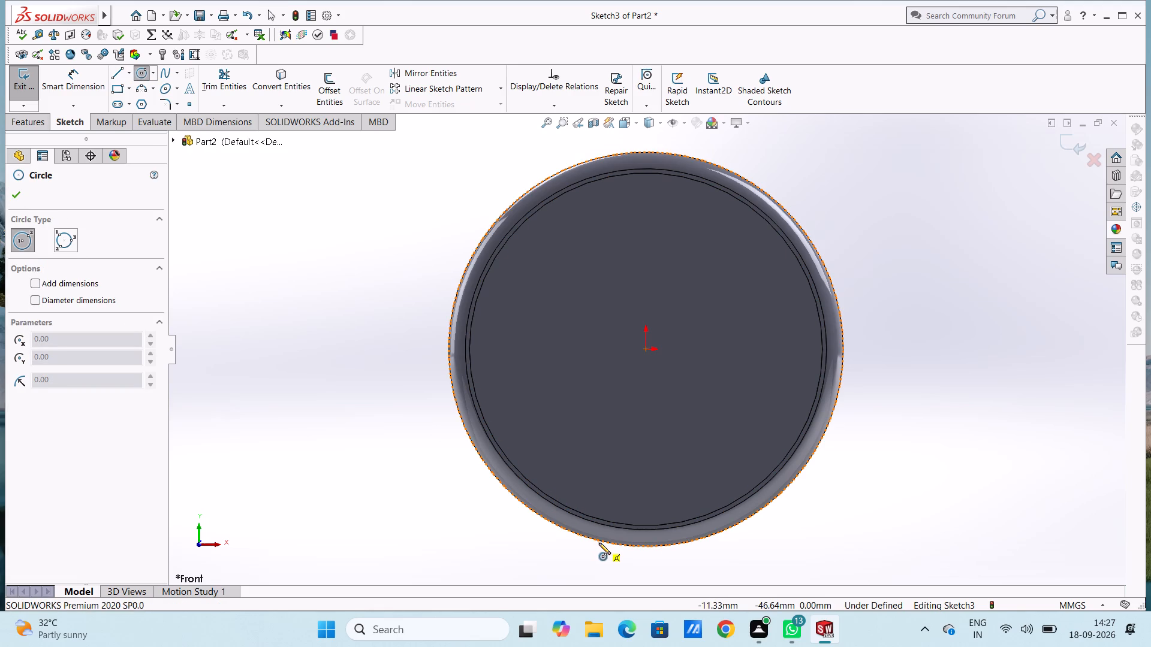
pyautogui.click(647, 350)
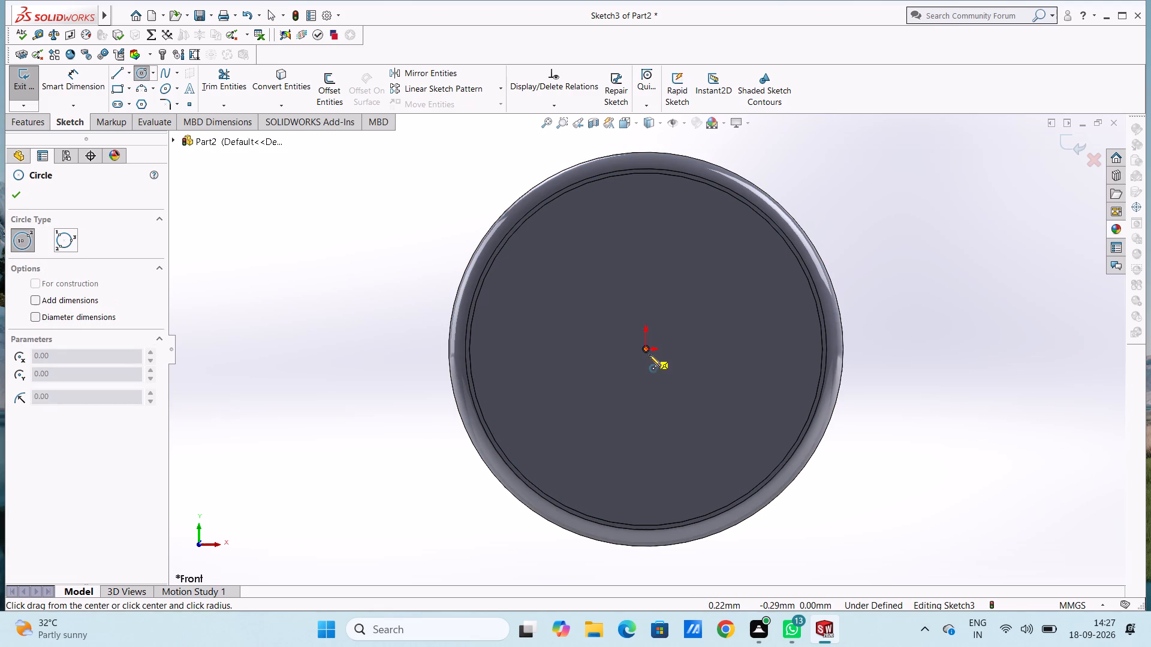
pyautogui.click(680, 402)
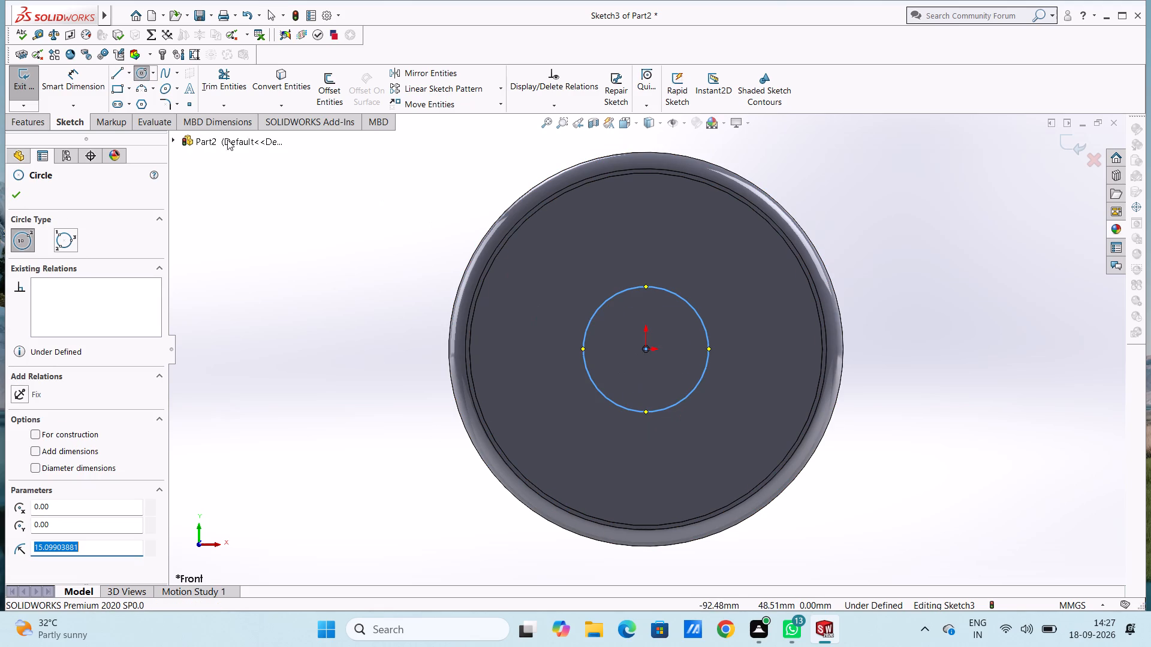
# Dimension the new circle on the cylinder's end face to a diameter of 37 mm.
pyautogui.click(40, 85)
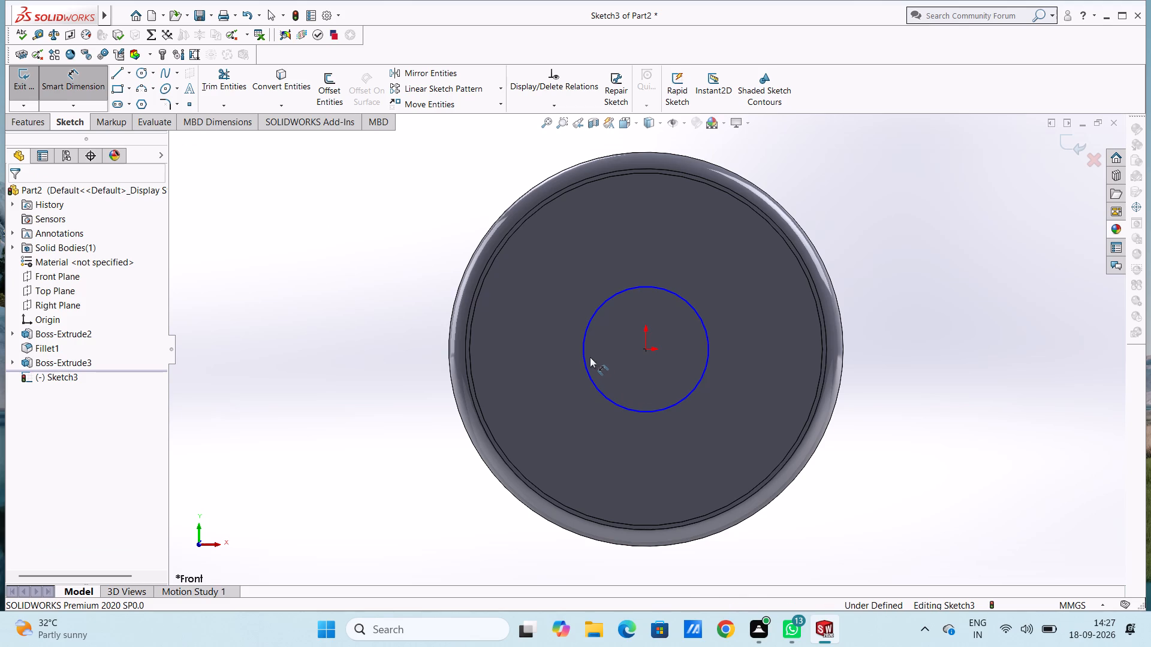
pyautogui.click(581, 350)
pyautogui.click(328, 209)
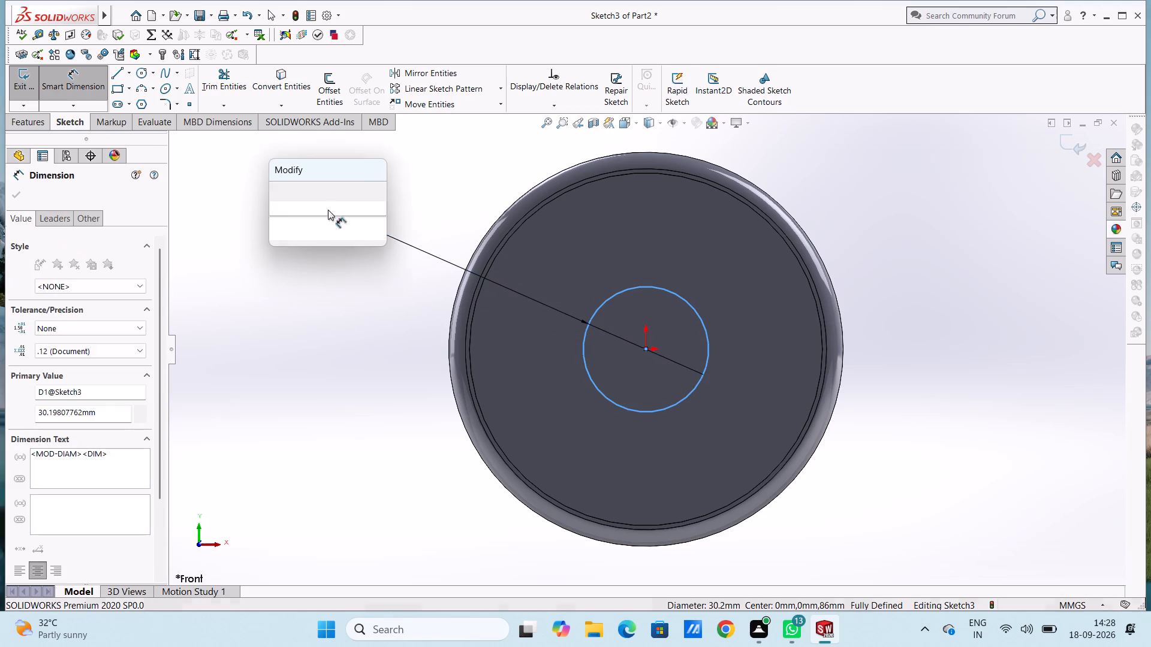
pyautogui.write('37')
pyautogui.press('Return')
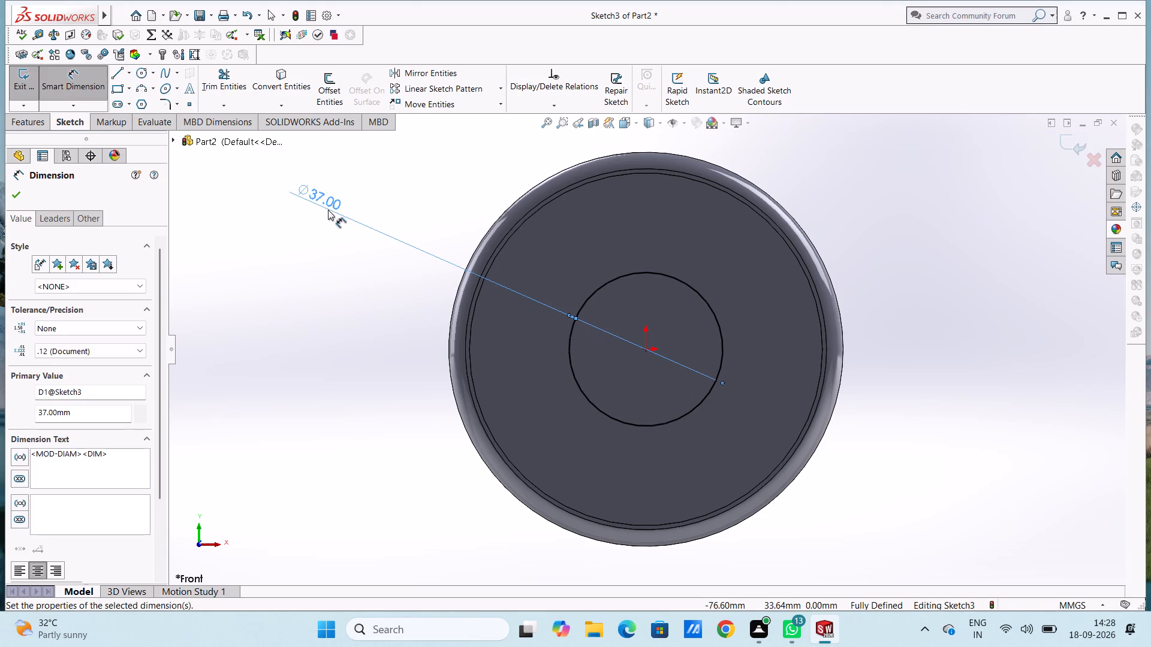
pyautogui.click(276, 305)
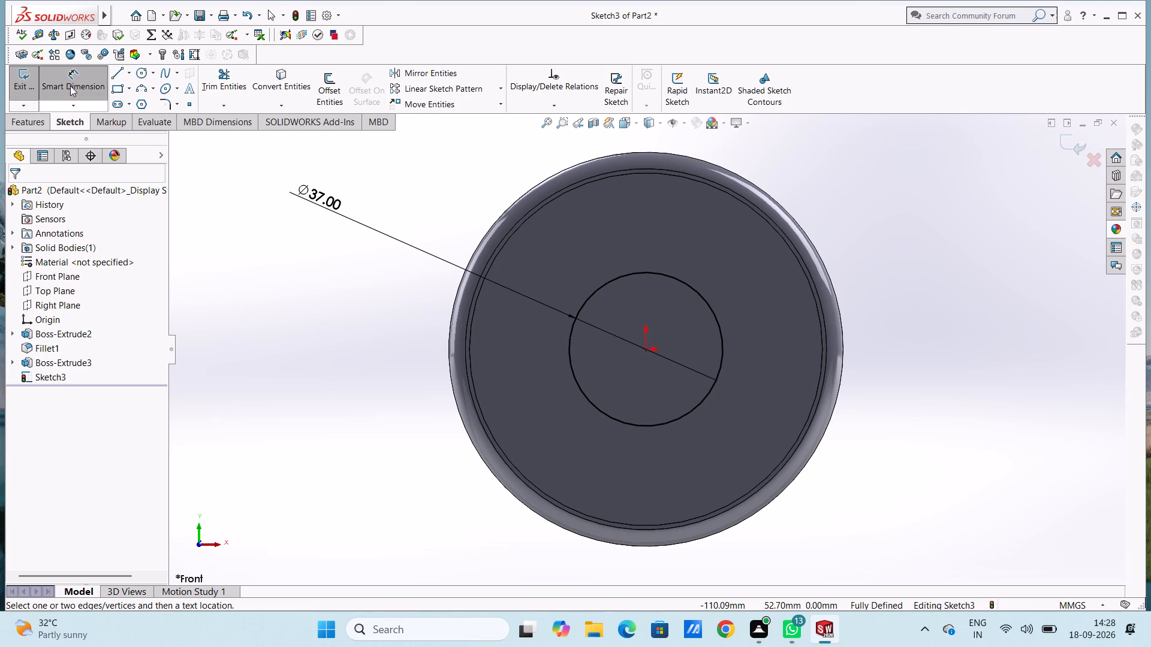
pyautogui.click(70, 86)
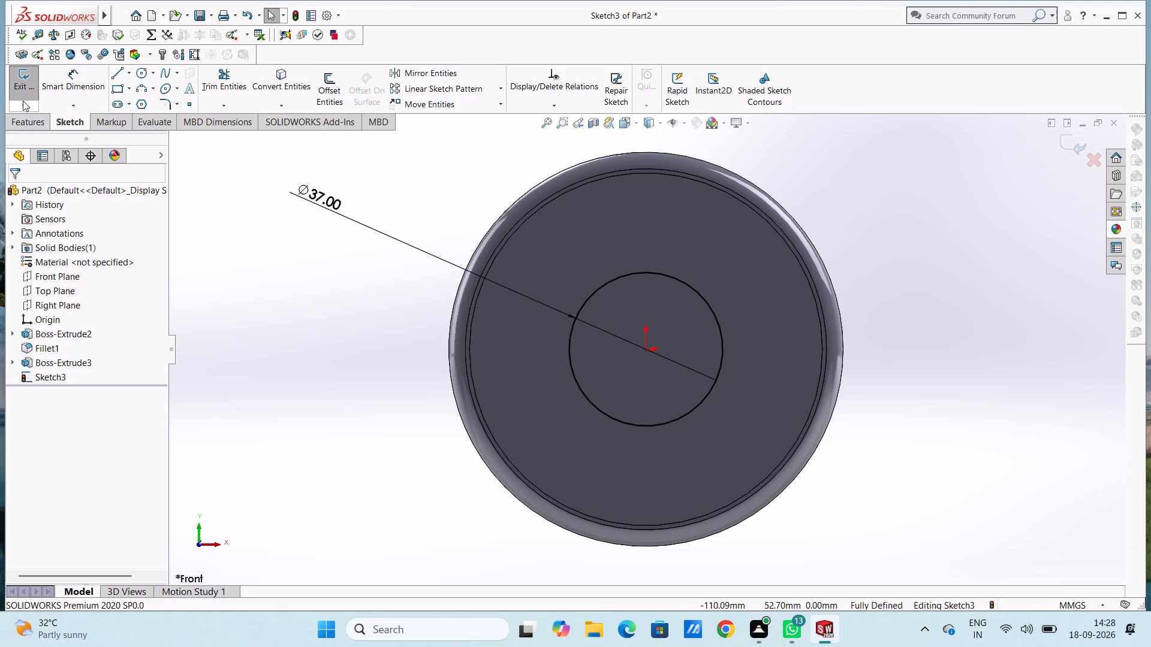
# Cut the 37 mm circle on the cylinder's end face Through All to make a concentric bore through boss and disc.
pyautogui.click(29, 123)
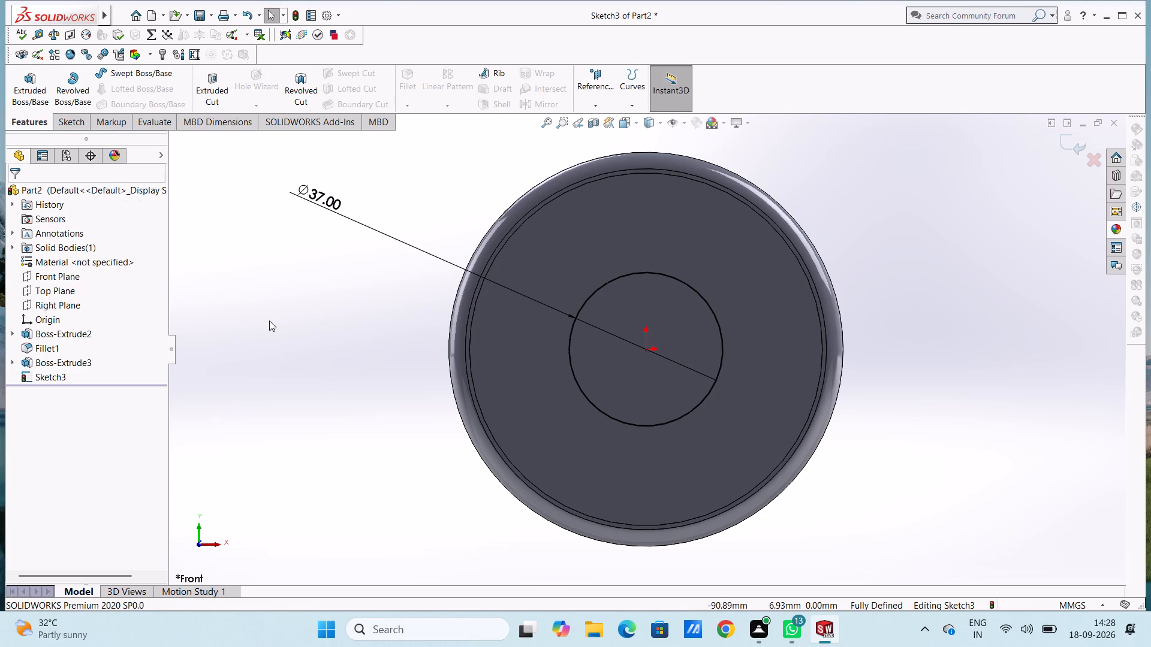
pyautogui.click(223, 98)
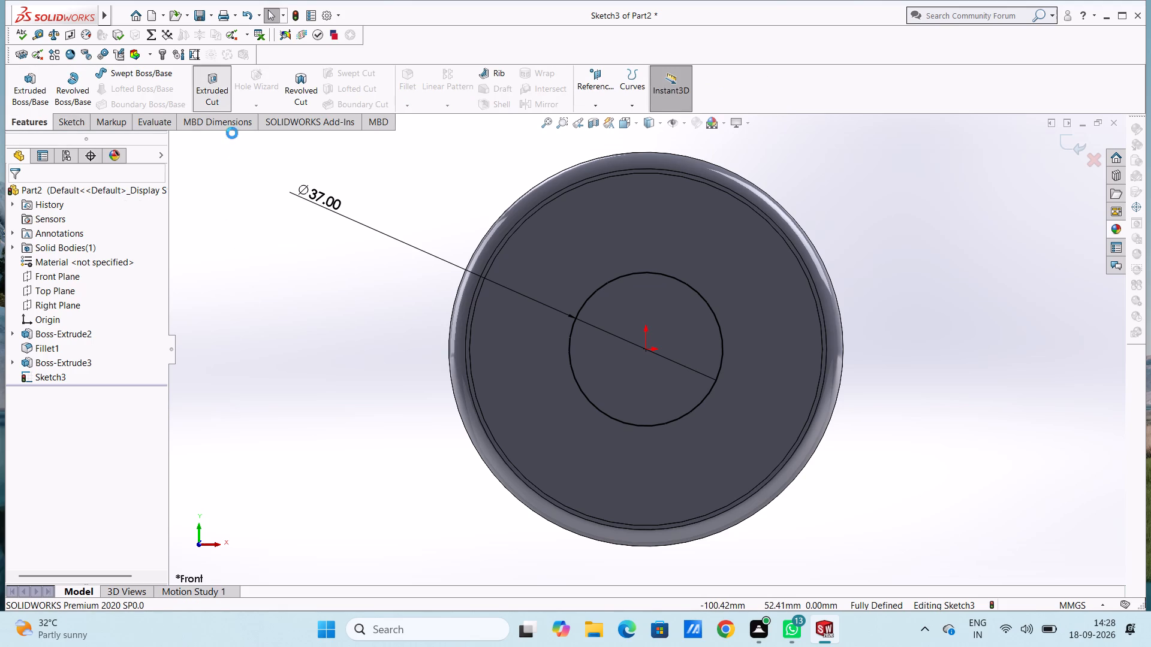
pyautogui.moveTo(334, 328); pyautogui.dragTo(277, 292, button='middle')
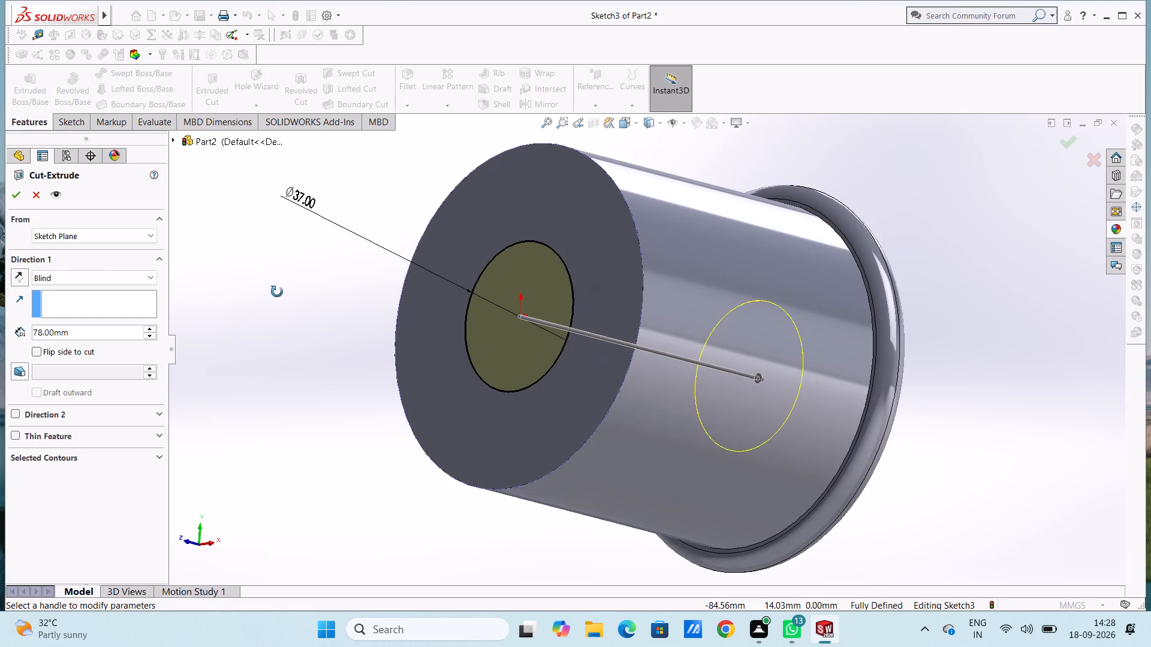
pyautogui.moveTo(277, 292); pyautogui.dragTo(276, 292, button='middle')
pyautogui.scroll(3, 276, 292)
pyautogui.scroll(1, 327, 307)
pyautogui.moveTo(315, 322); pyautogui.dragTo(238, 361, button='middle')
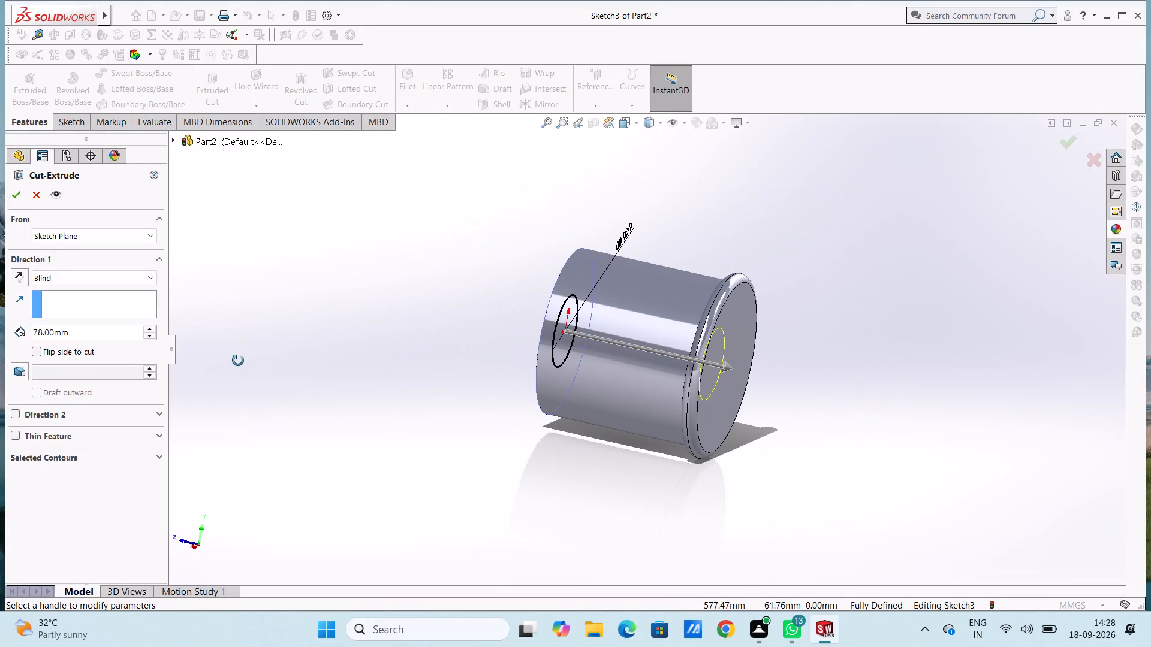
pyautogui.moveTo(238, 361); pyautogui.dragTo(257, 387, button='middle')
pyautogui.scroll(1, 257, 387)
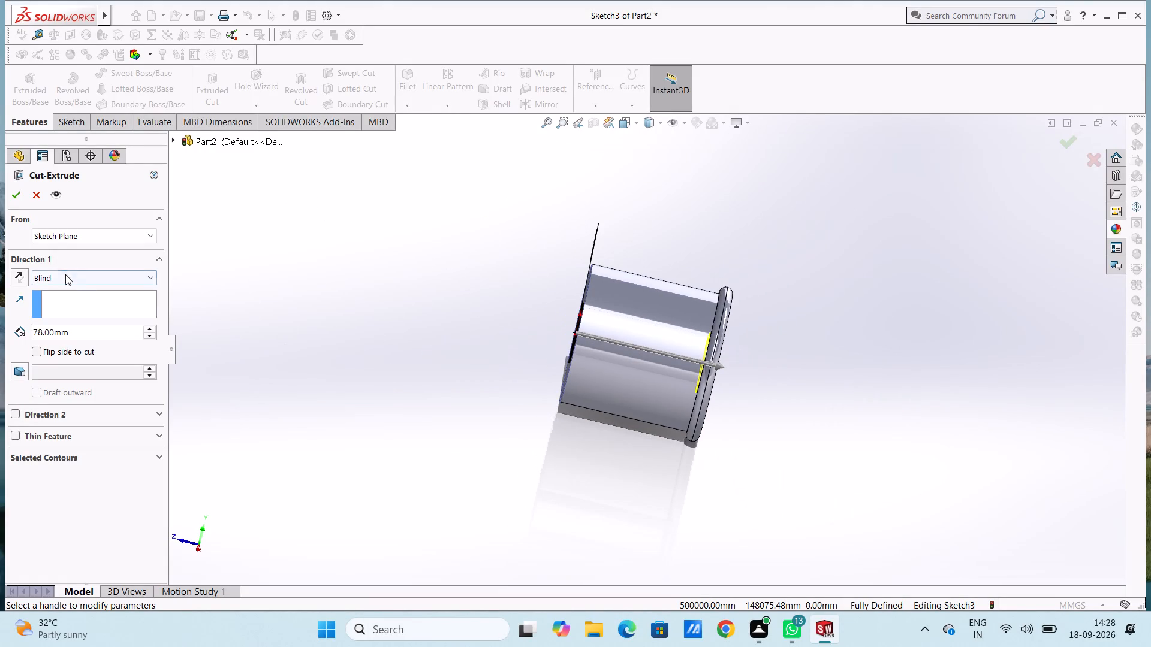
pyautogui.click(76, 276)
pyautogui.click(84, 301)
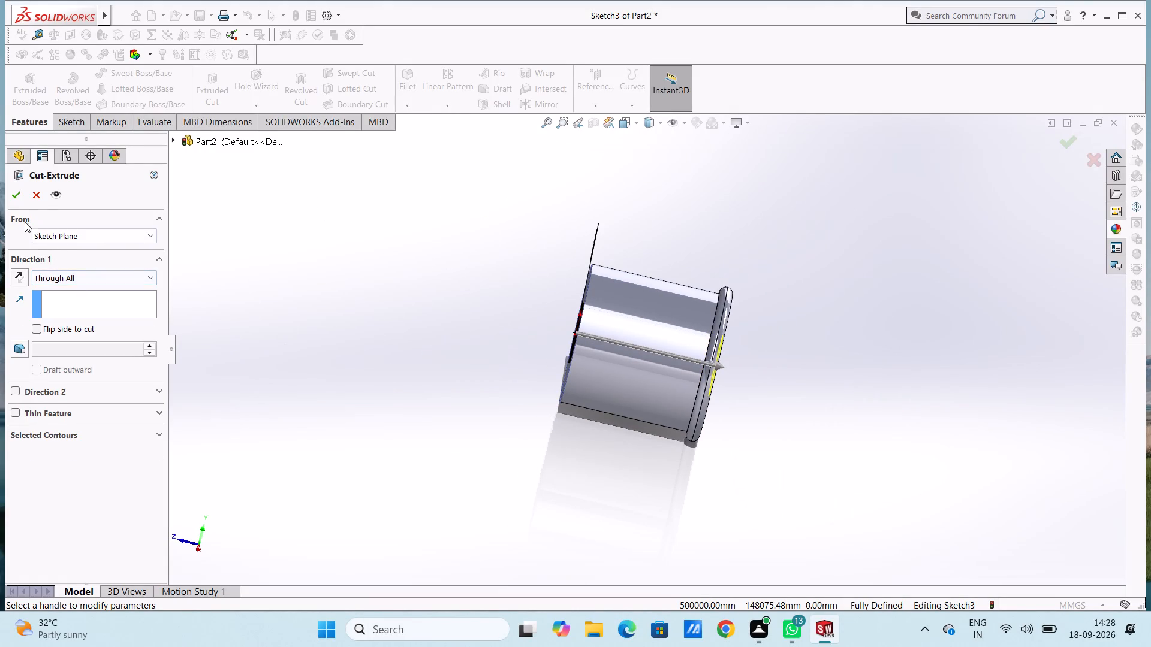
pyautogui.click(20, 196)
pyautogui.click(275, 288)
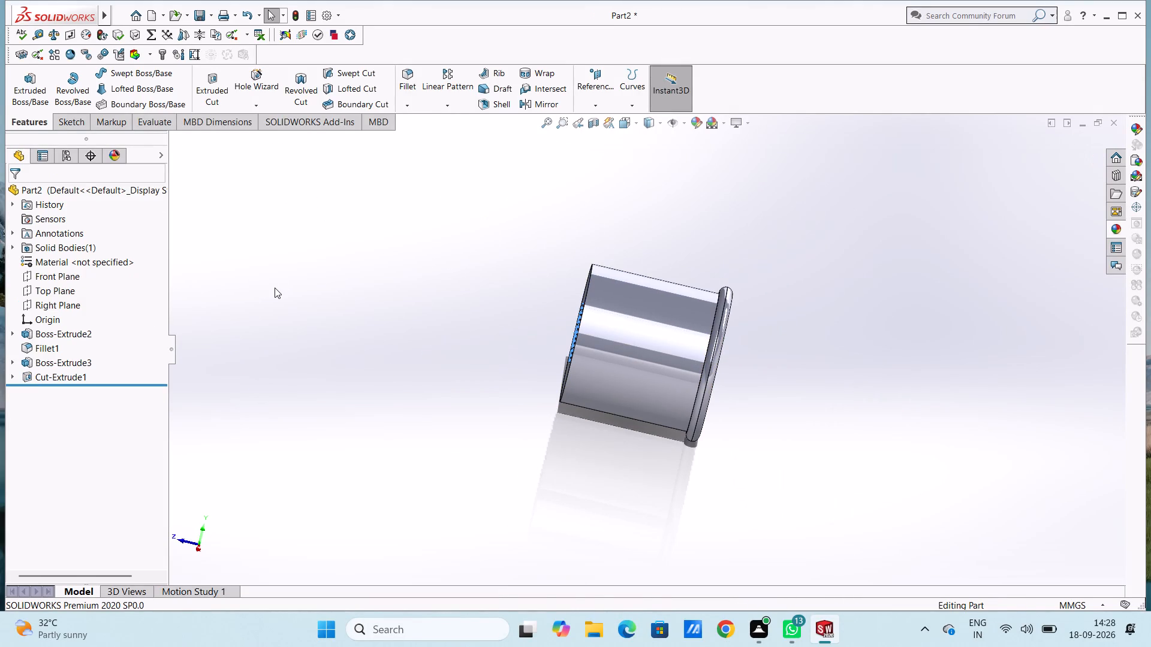
# Examine the bored flanged cylinder from several angles, including the top and left views.
pyautogui.moveTo(296, 288); pyautogui.dragTo(475, 391, button='middle')
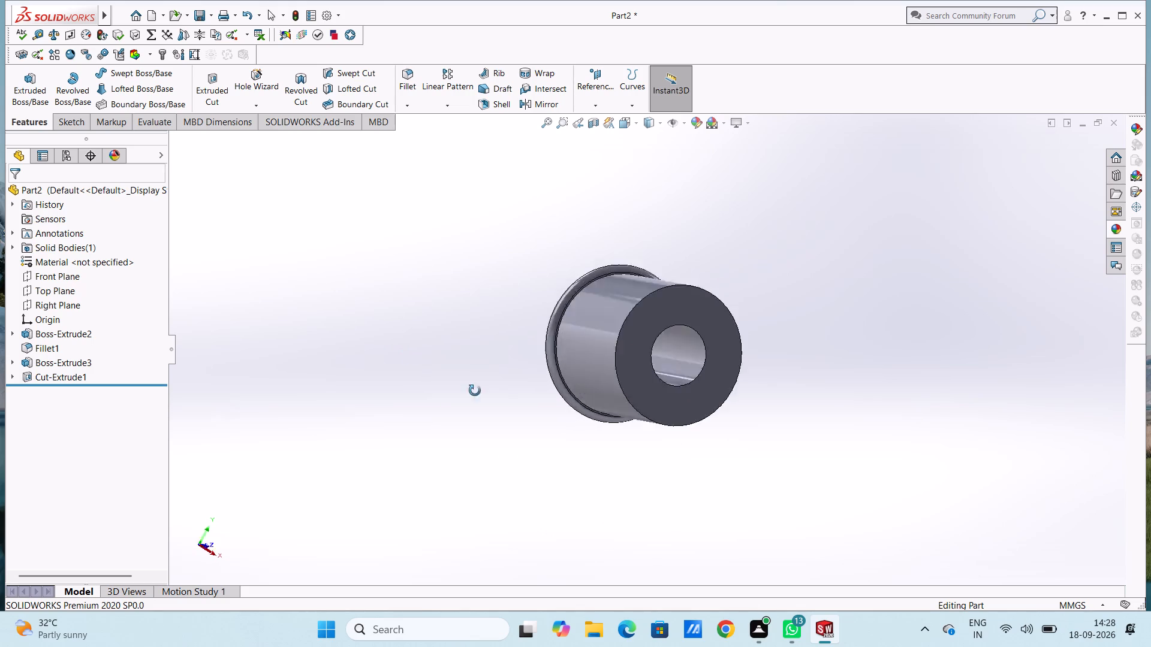
pyautogui.moveTo(475, 391); pyautogui.dragTo(470, 424, button='middle')
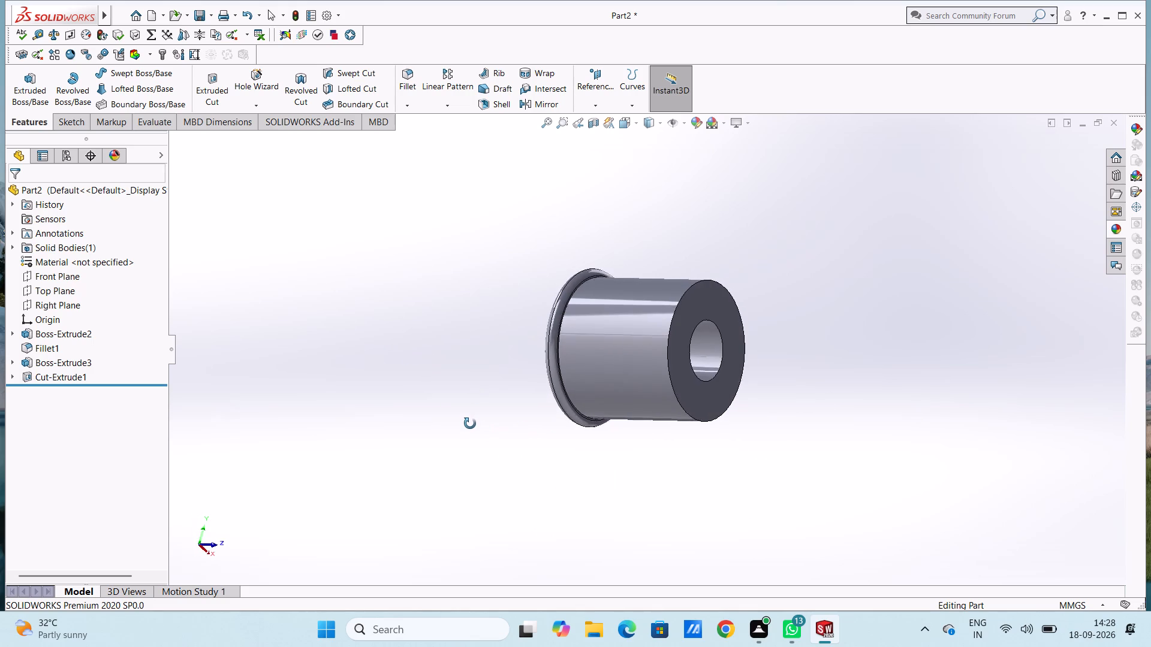
pyautogui.moveTo(470, 424); pyautogui.dragTo(517, 479, button='middle')
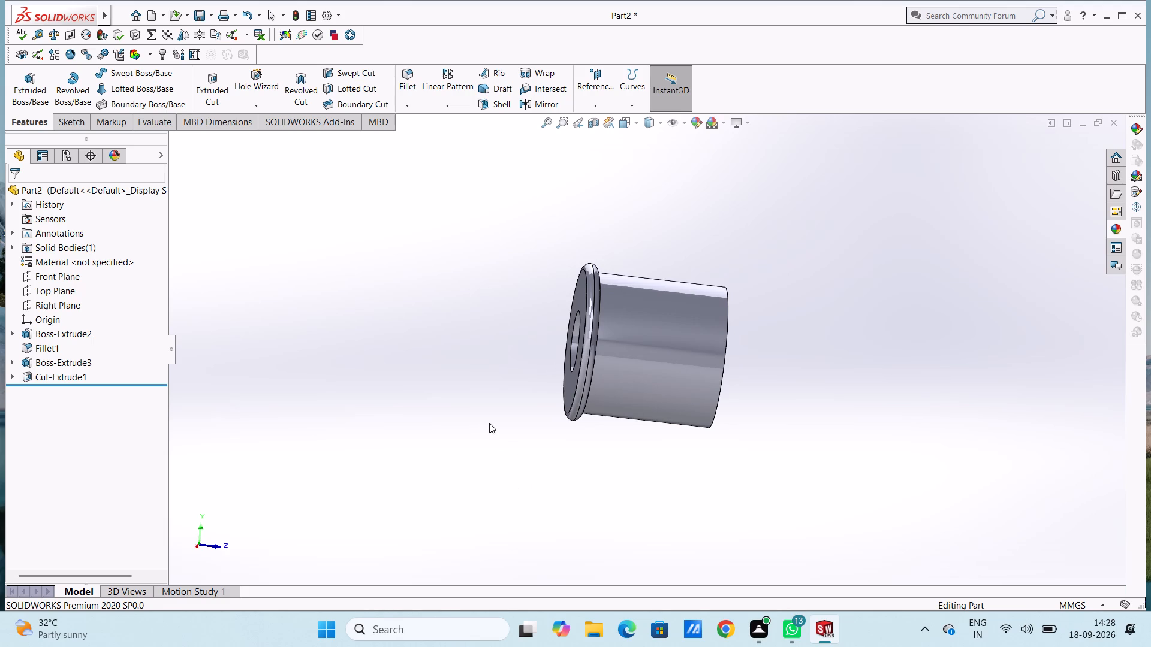
pyautogui.scroll(1, 496, 408)
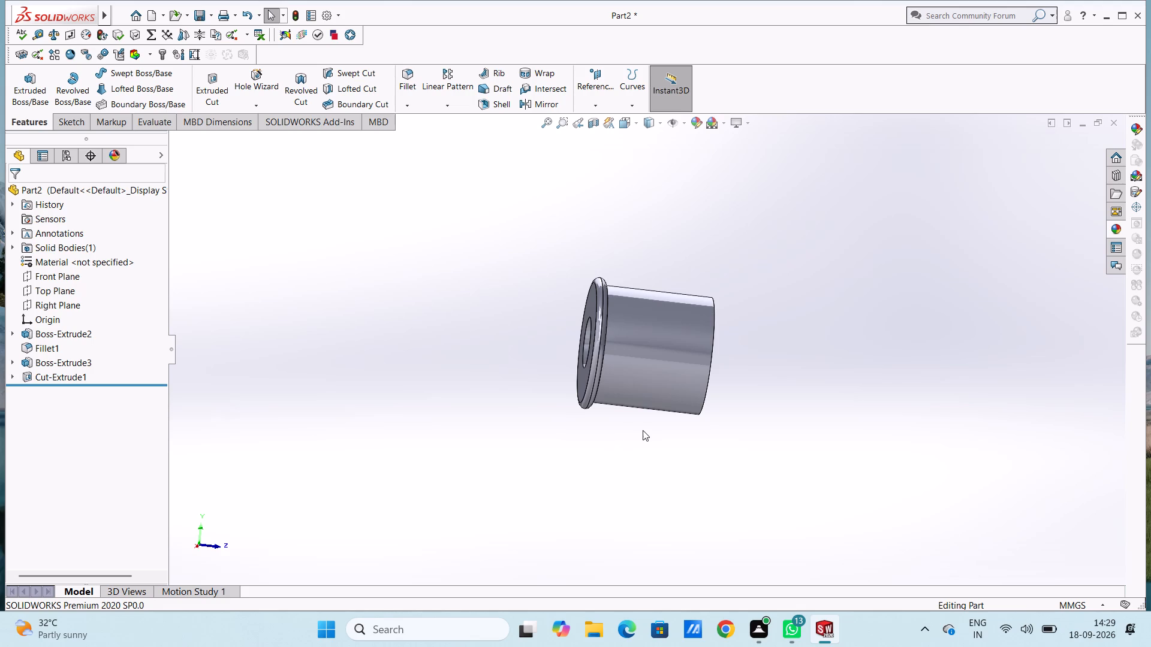
pyautogui.hotkey('ctrl', '5')
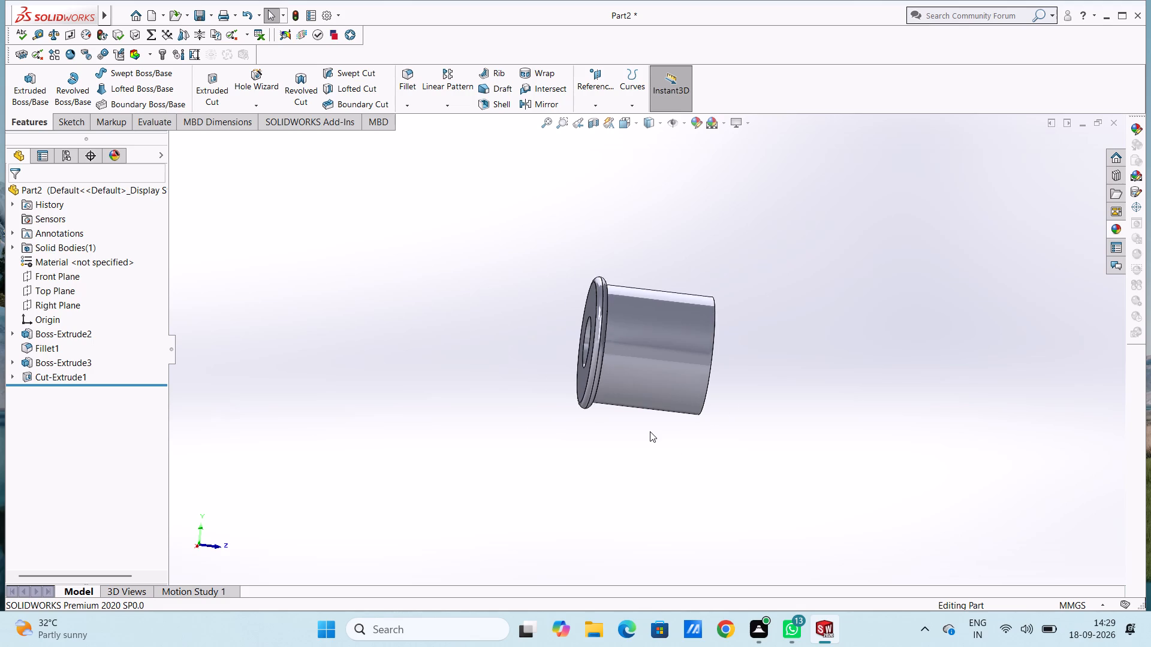
pyautogui.scroll(4, 650, 431)
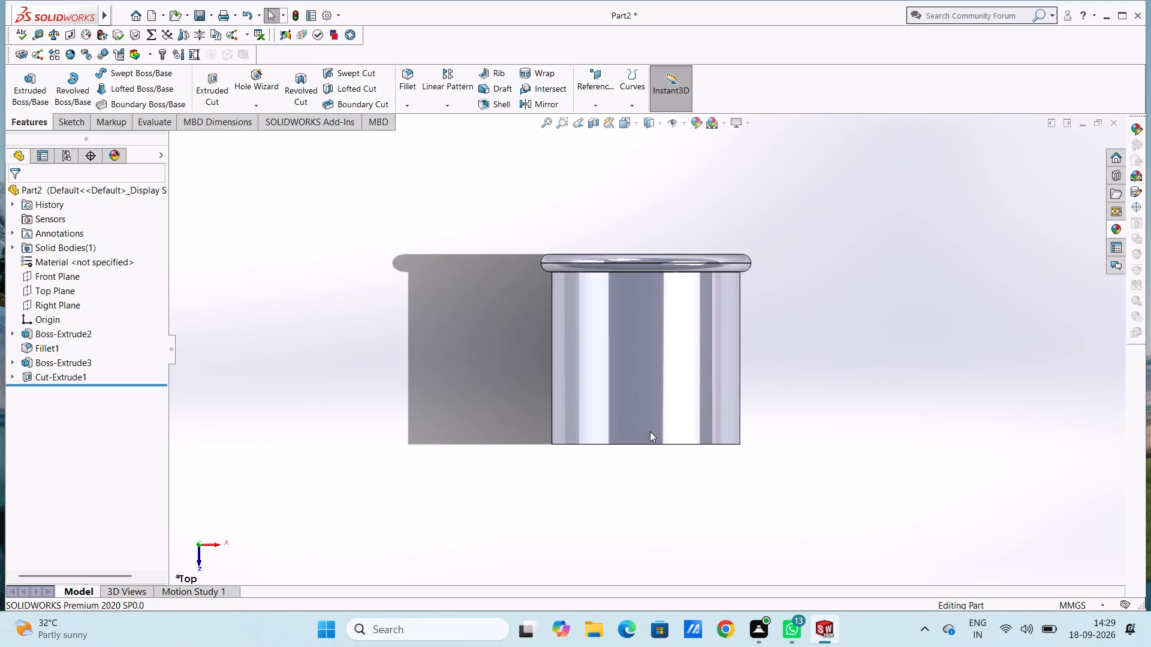
pyautogui.scroll(2, 650, 431)
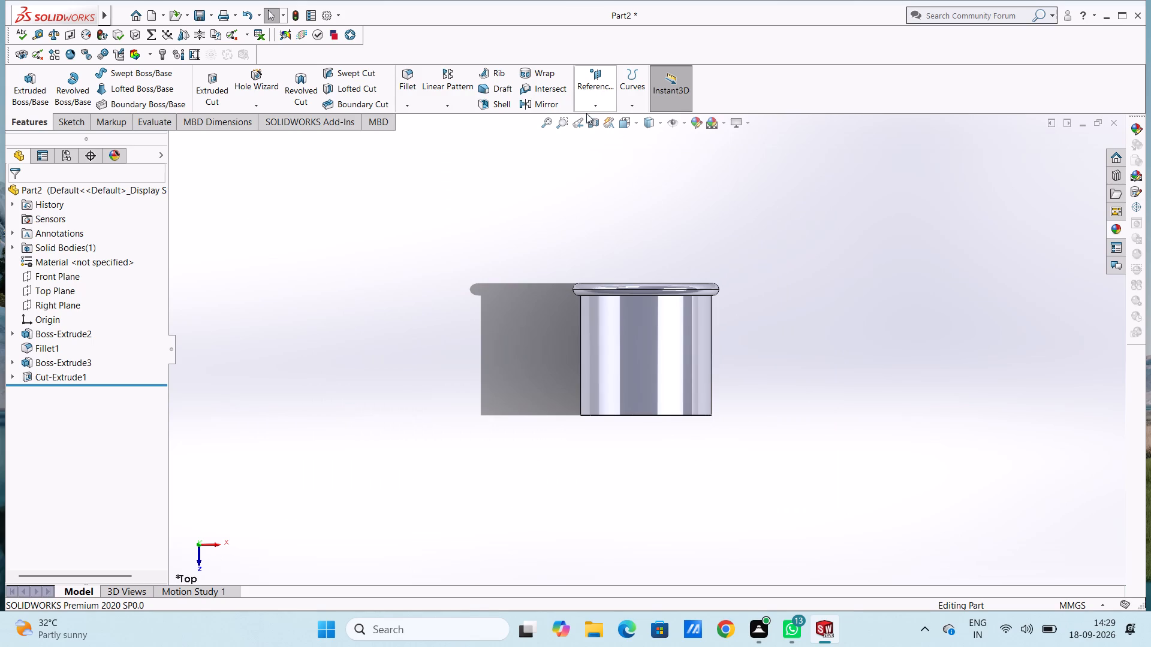
pyautogui.hotkey('ctrl', '3')
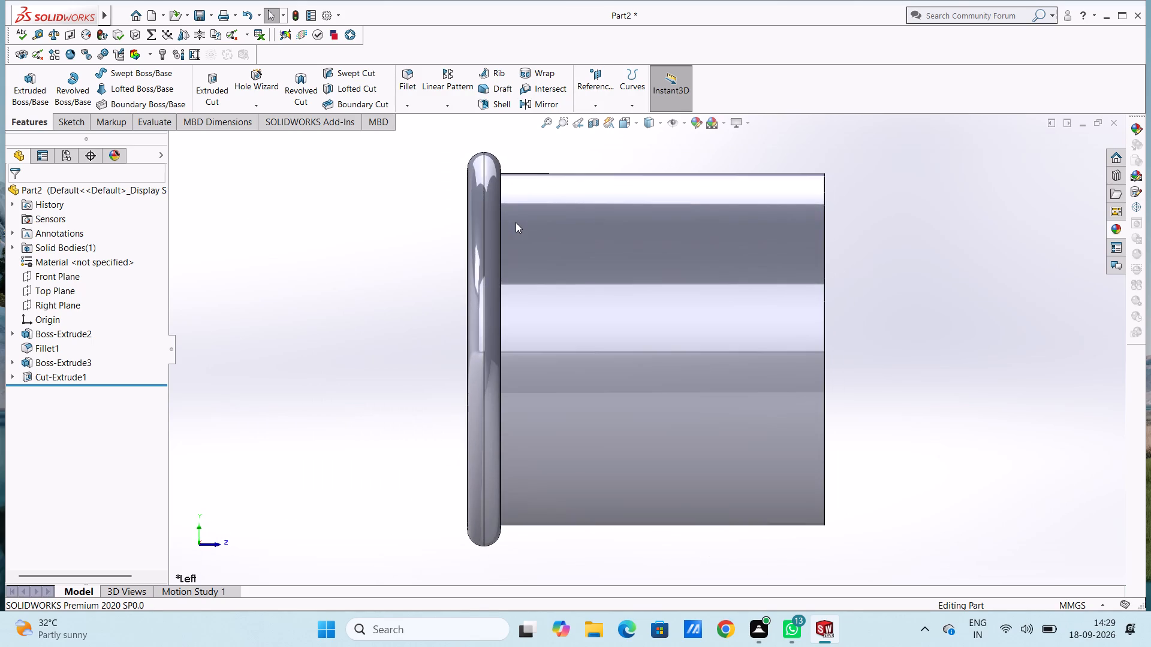
pyautogui.scroll(2, 516, 222)
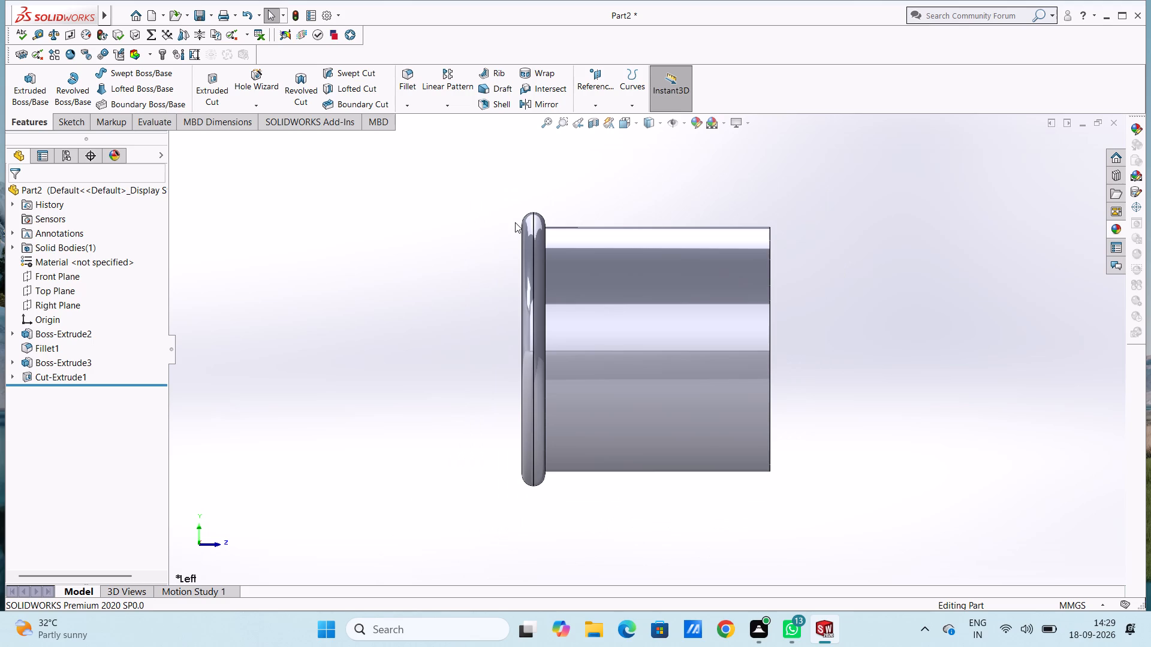
pyautogui.scroll(3, 515, 222)
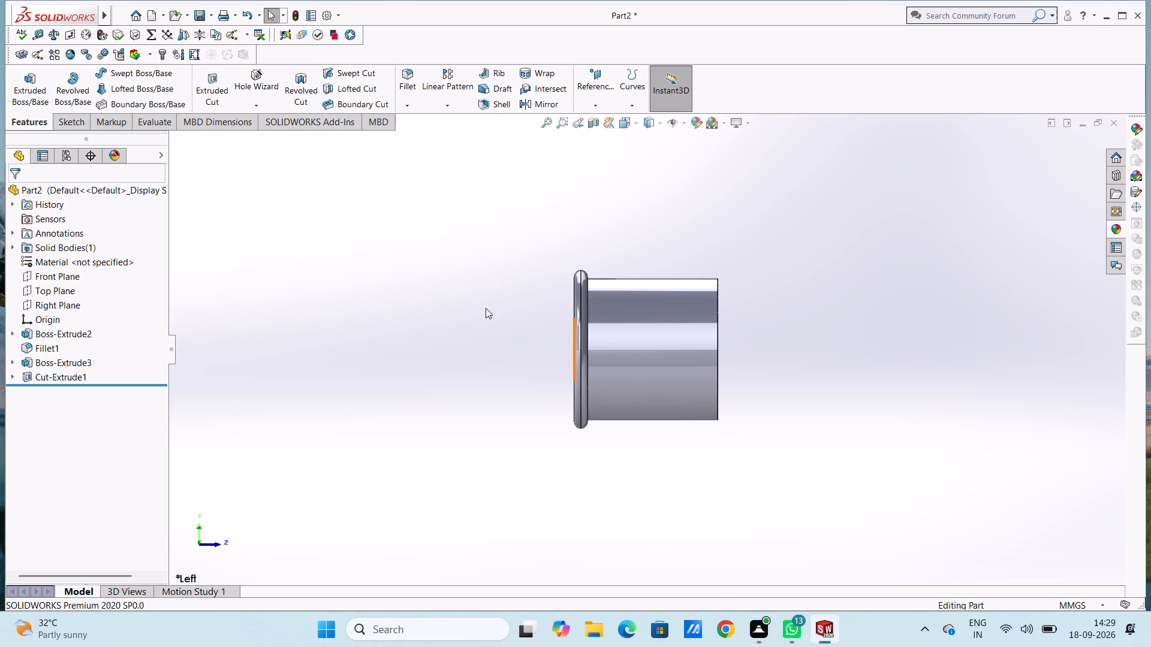
# Start a sketch on the boss's front end face and draw a 45 mm radius circle centred on the top quadrant of the flange's outer edge.
pyautogui.hotkey('ctrl', '1')
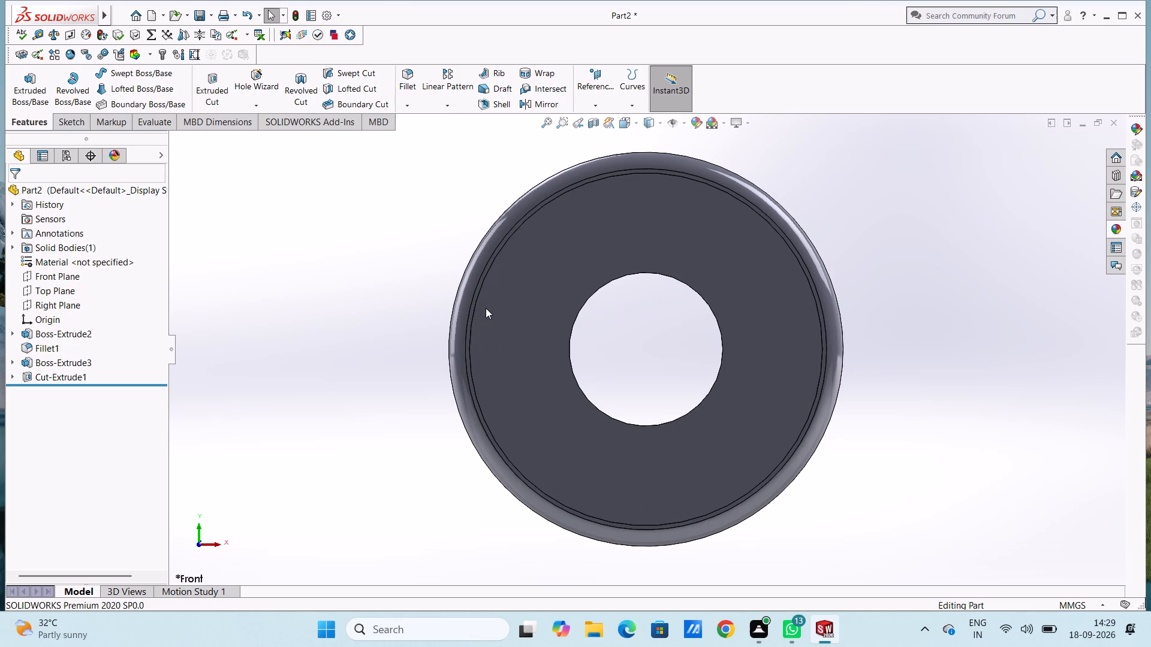
pyautogui.scroll(3, 486, 308)
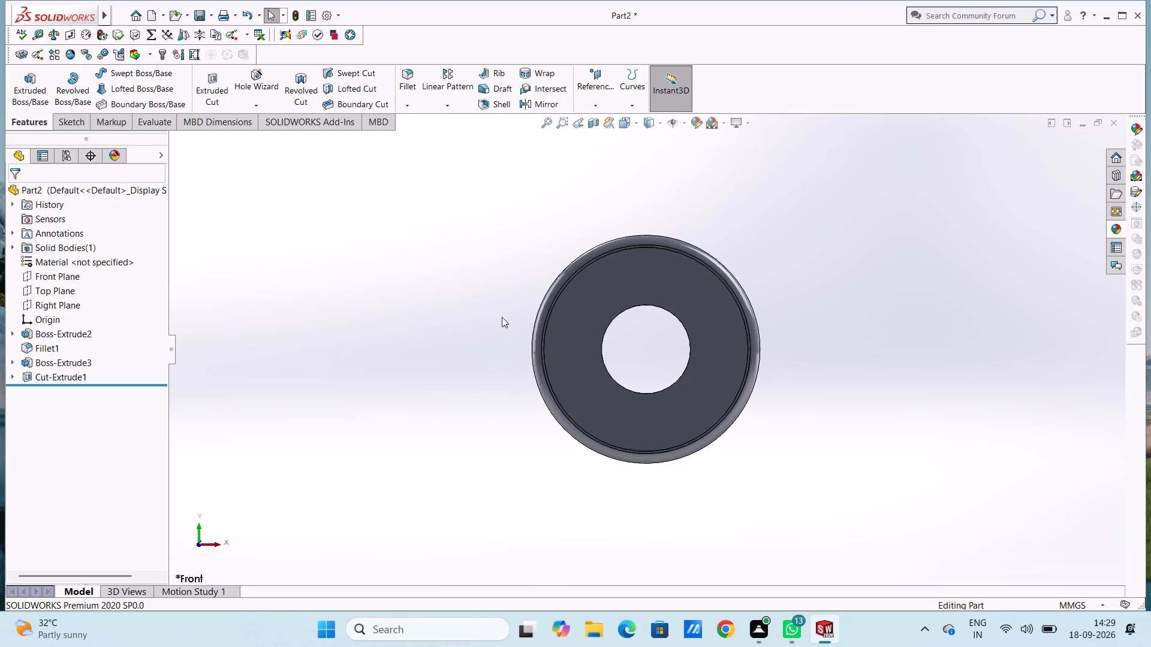
pyautogui.click(710, 319)
pyautogui.click(759, 289)
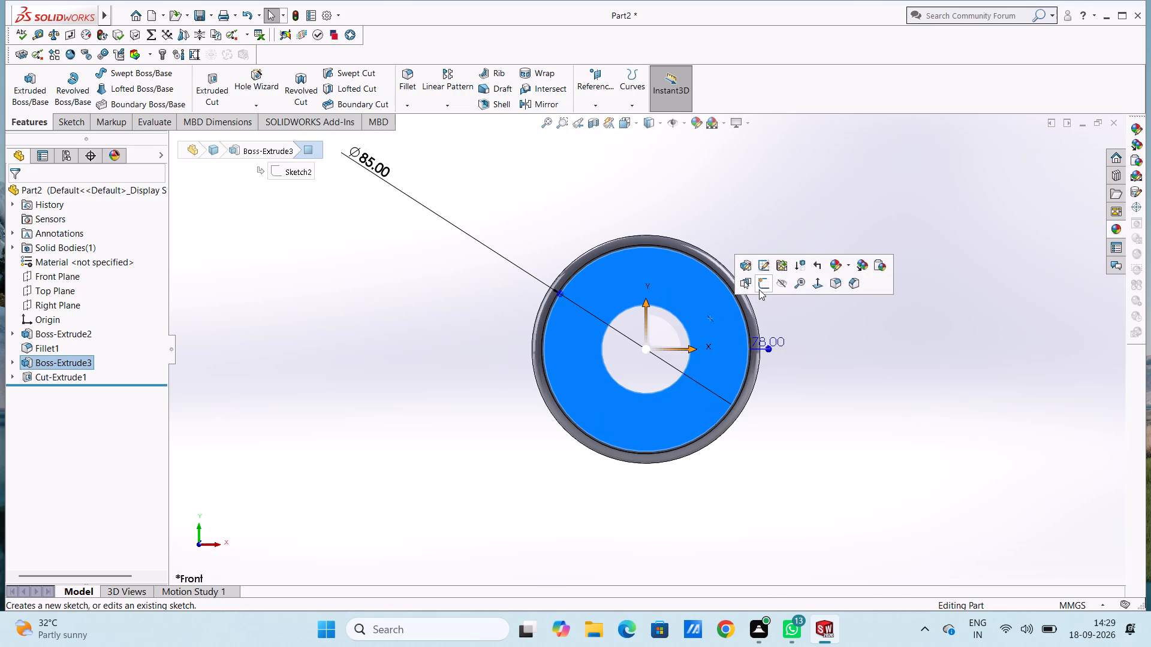
pyautogui.click(790, 236)
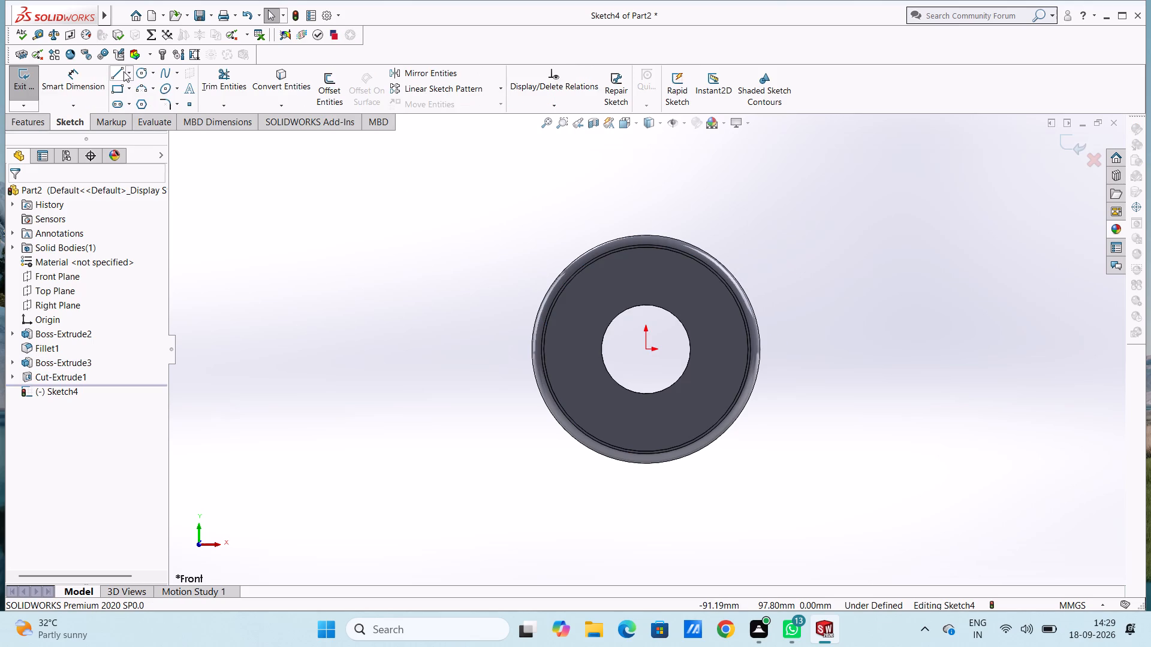
pyautogui.click(141, 74)
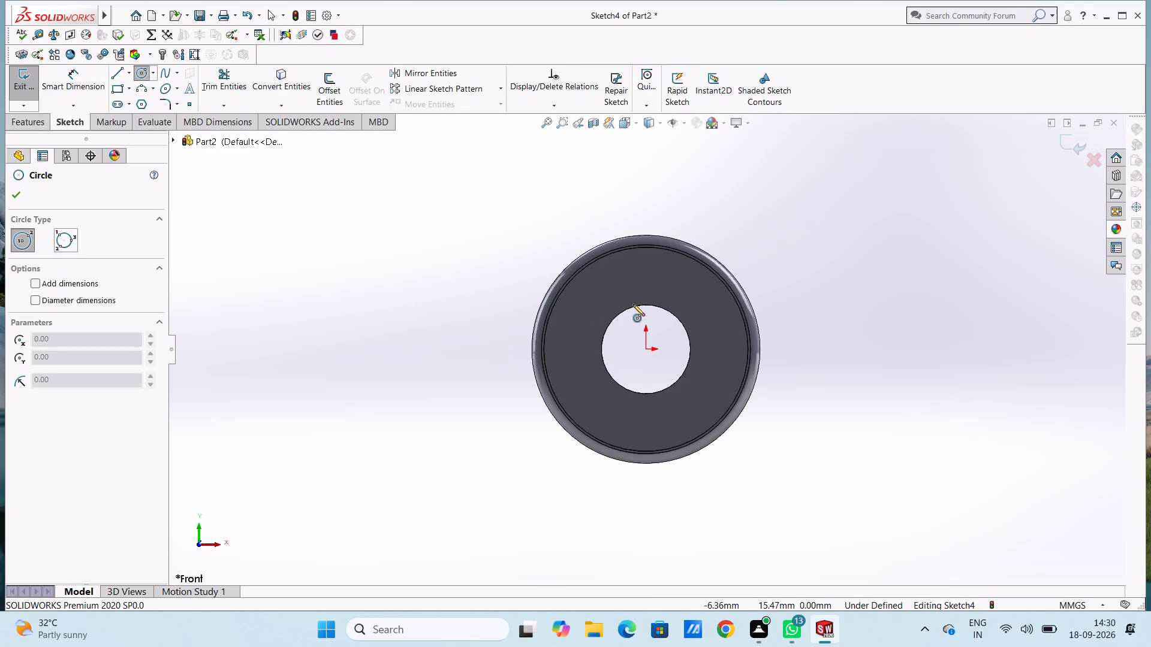
pyautogui.click(646, 233)
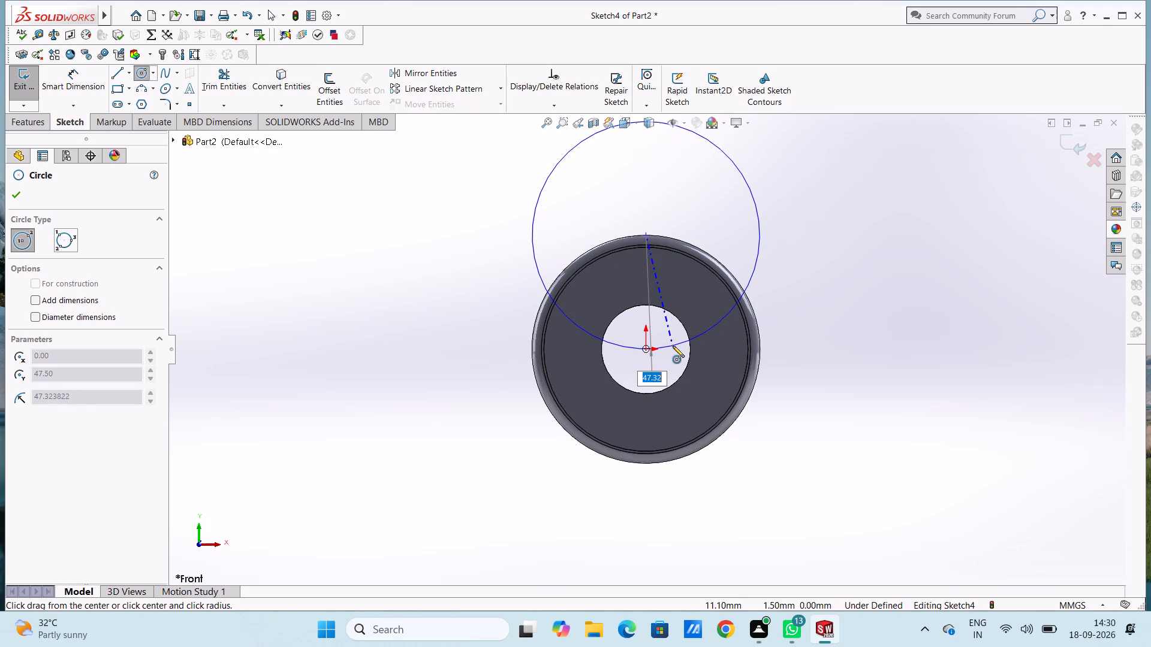
pyautogui.write('45')
pyautogui.press('Return')
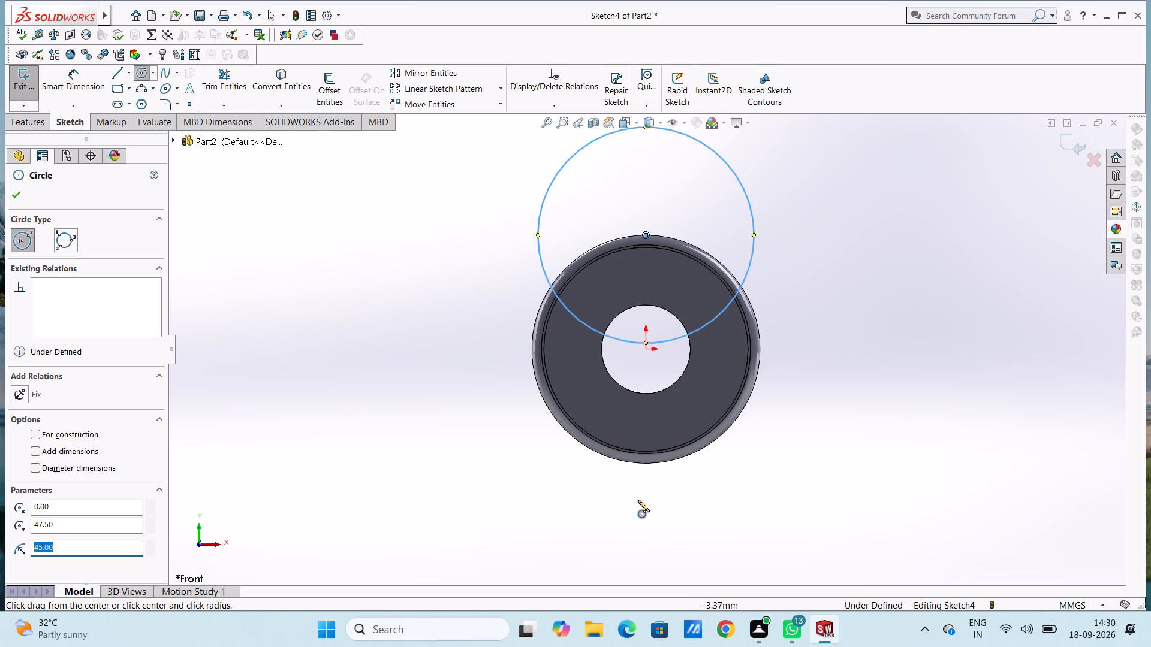
# Draw a second 45 mm radius circle centred on the bottom quadrant of the flange's outer edge.
pyautogui.click(646, 467)
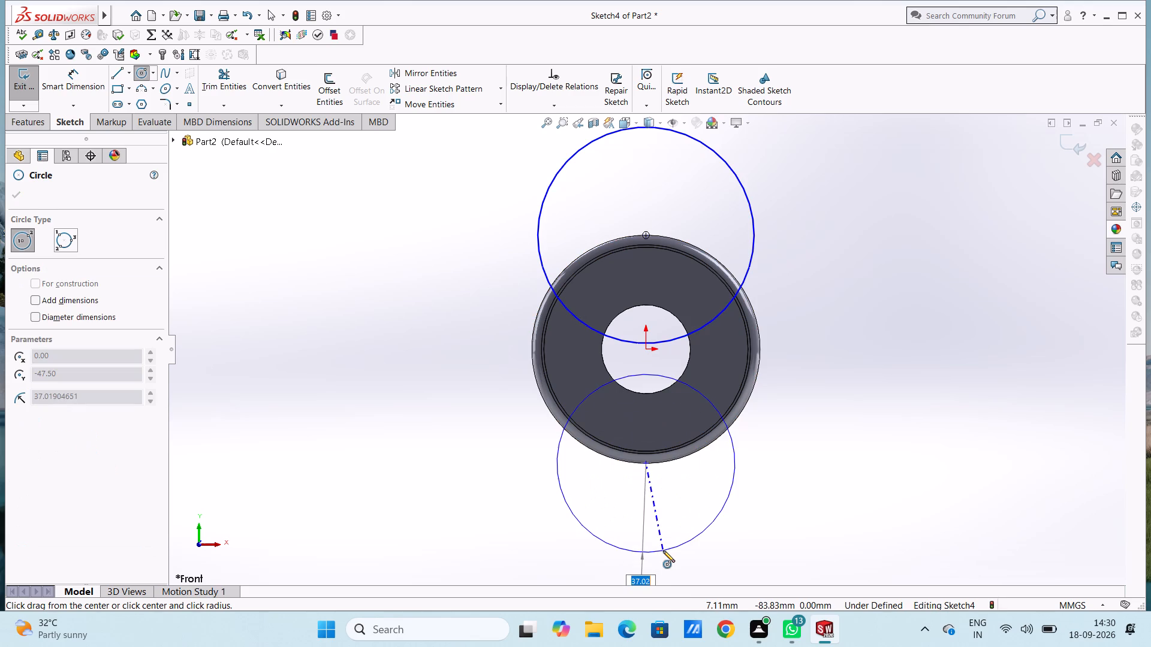
pyautogui.write('45')
pyautogui.press('Return')
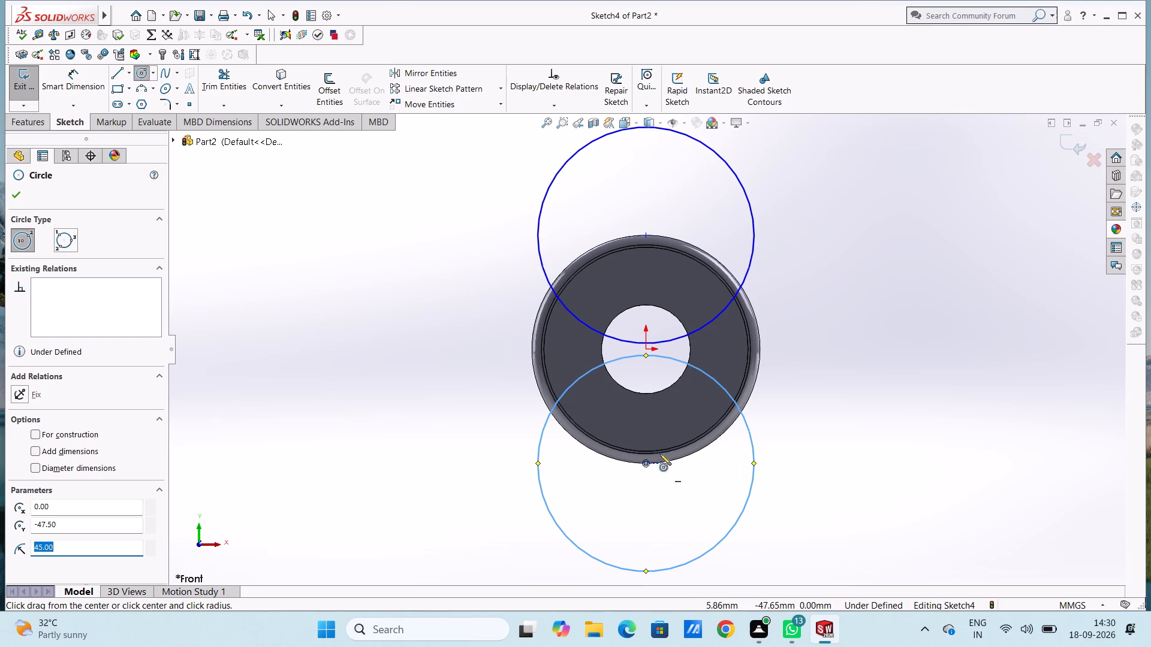
pyautogui.click(644, 355)
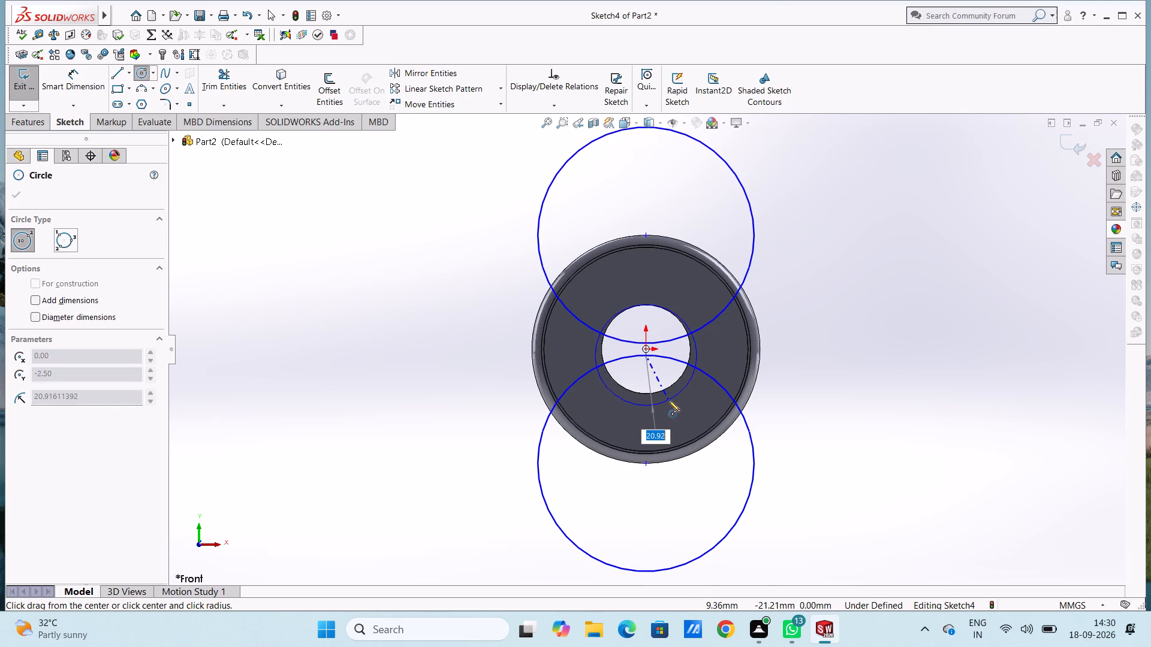
pyautogui.press('Escape')
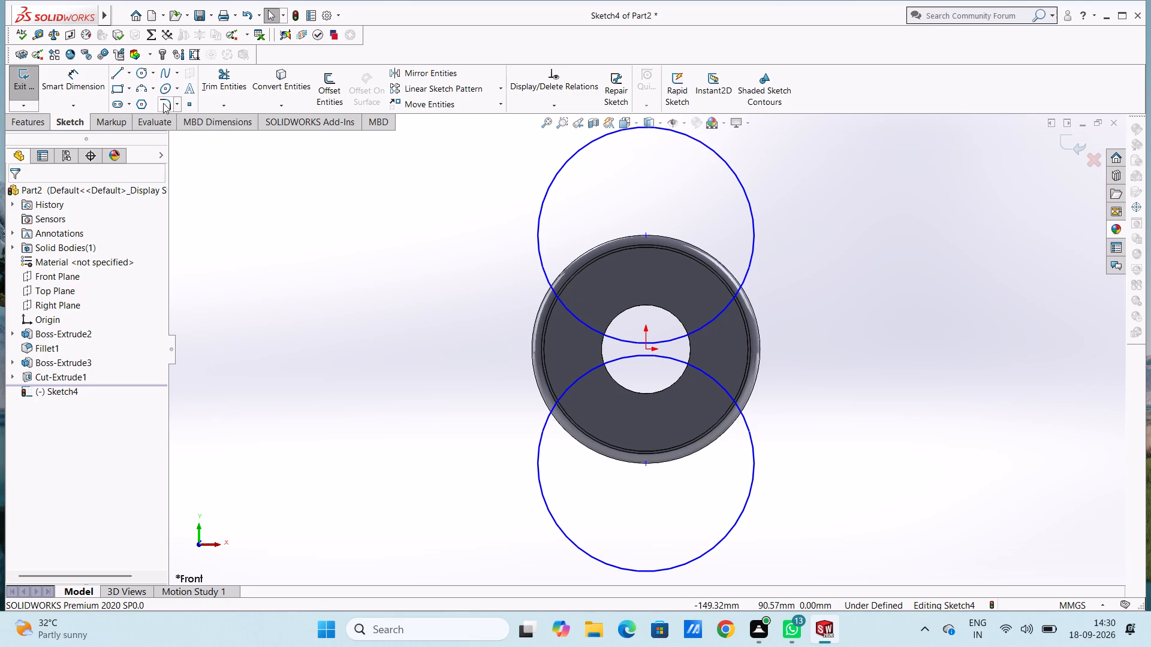
# Draw a circle of 18.5 mm radius centred on the origin, coinciding with the bore's edge.
pyautogui.click(137, 76)
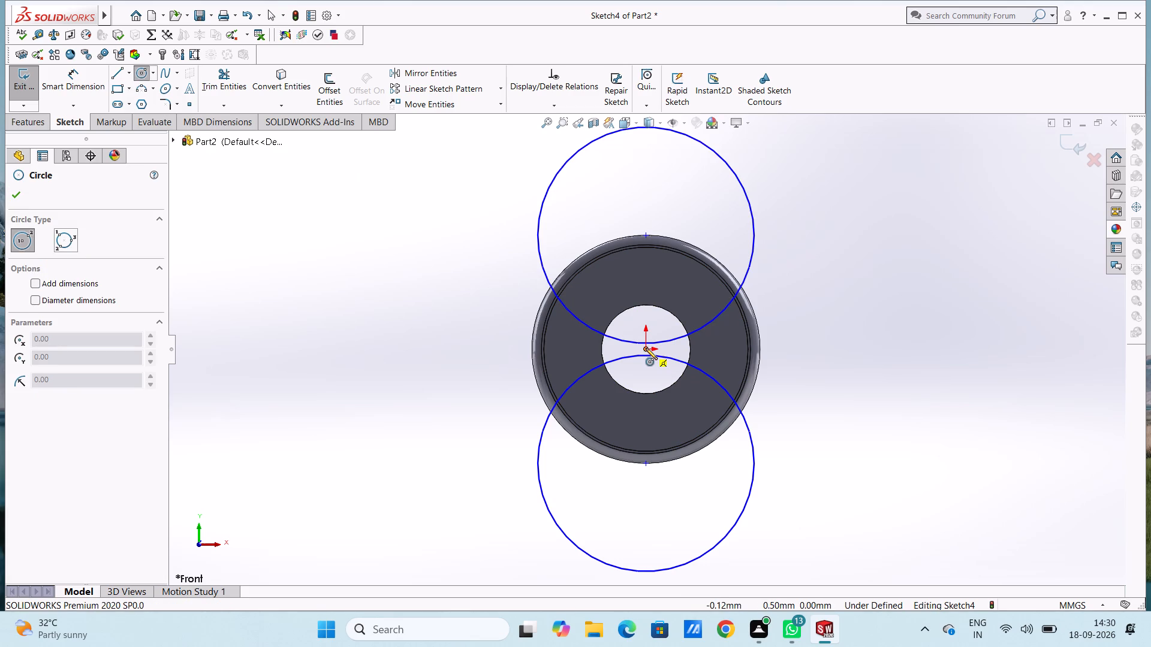
pyautogui.click(646, 348)
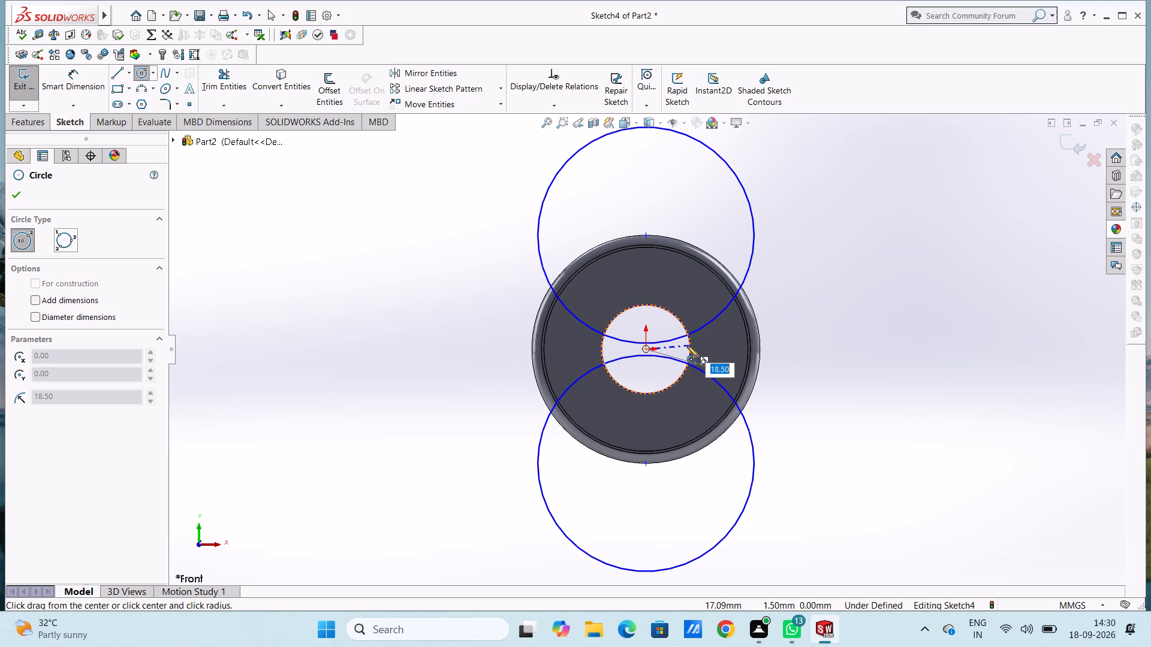
pyautogui.click(687, 346)
pyautogui.press('Escape')
pyautogui.press('Escape')
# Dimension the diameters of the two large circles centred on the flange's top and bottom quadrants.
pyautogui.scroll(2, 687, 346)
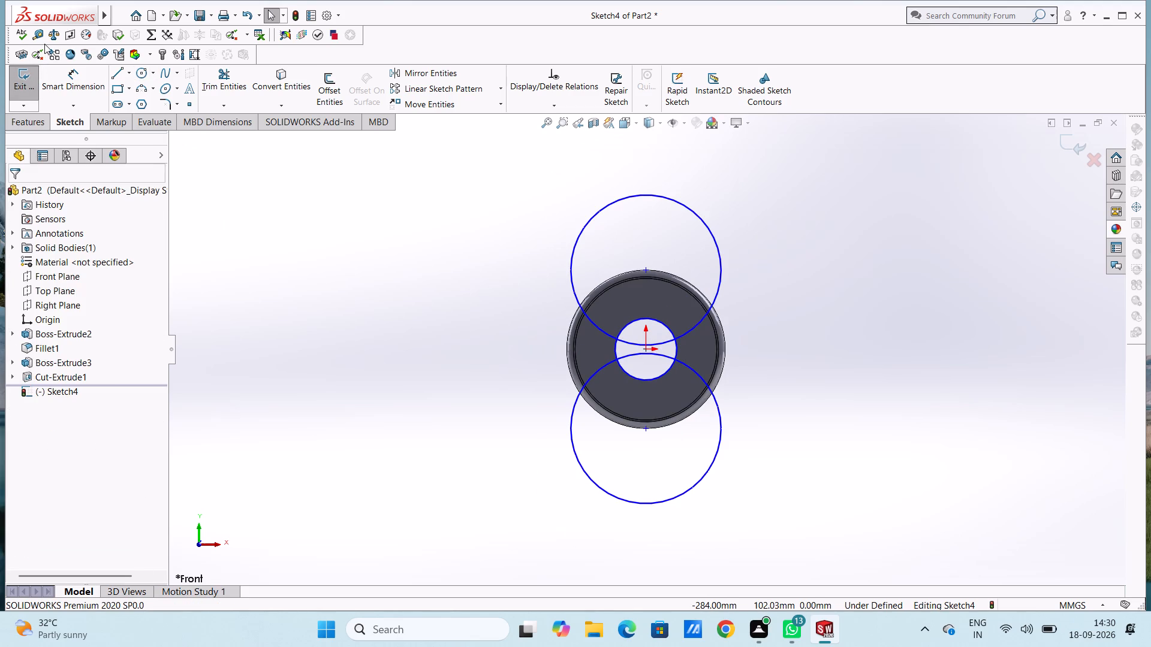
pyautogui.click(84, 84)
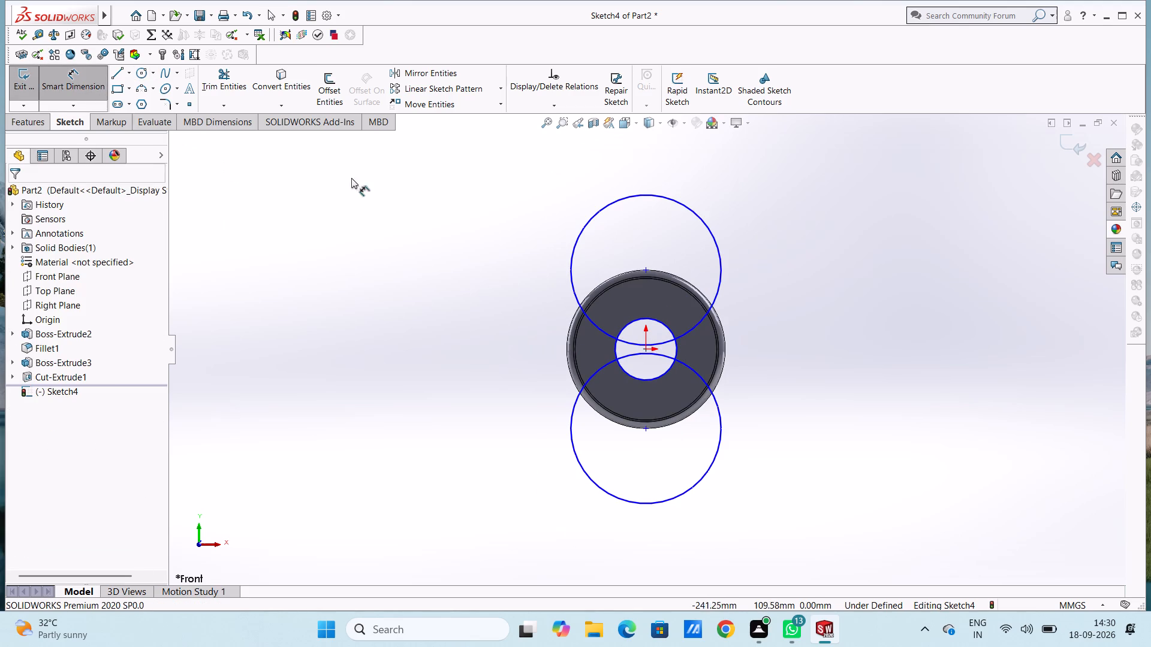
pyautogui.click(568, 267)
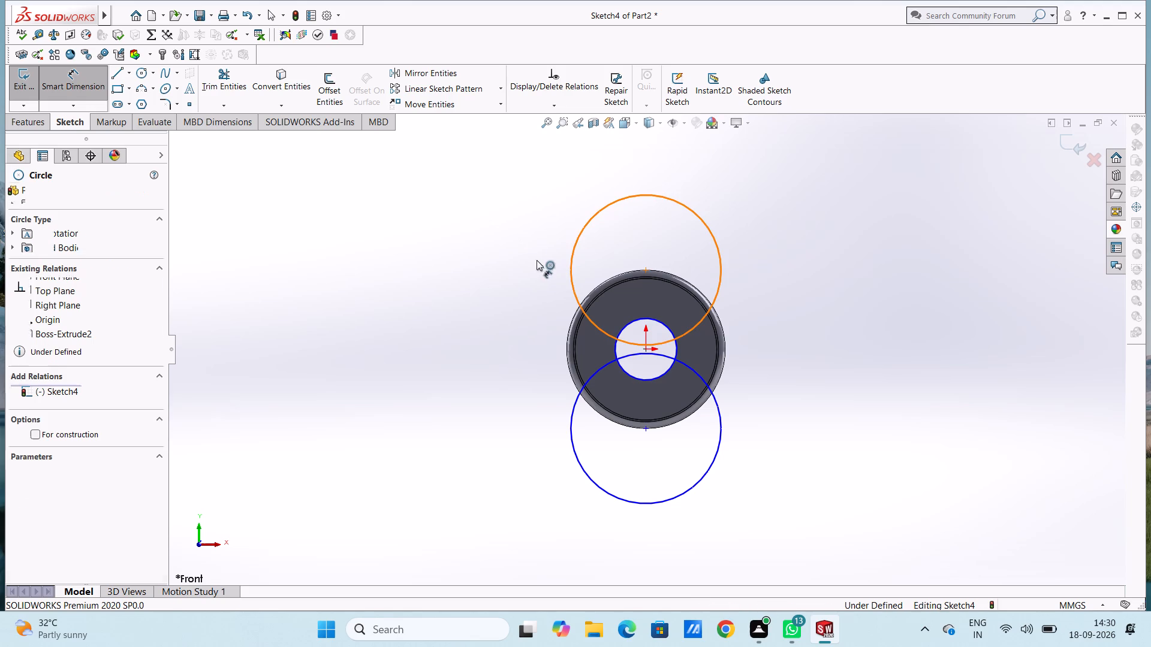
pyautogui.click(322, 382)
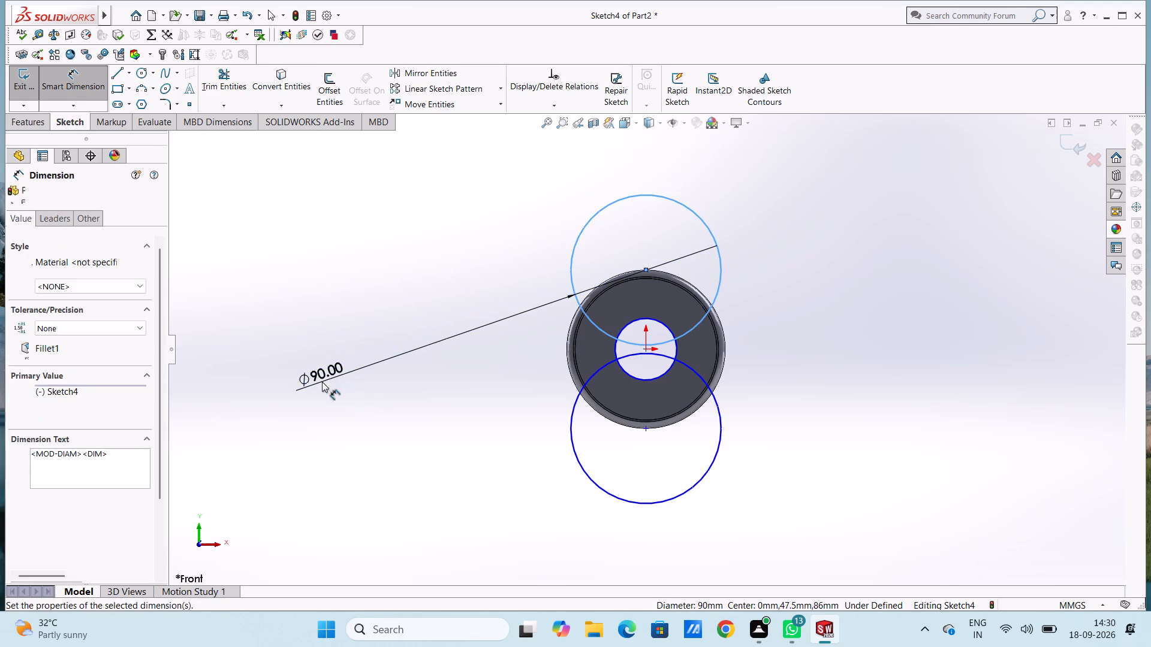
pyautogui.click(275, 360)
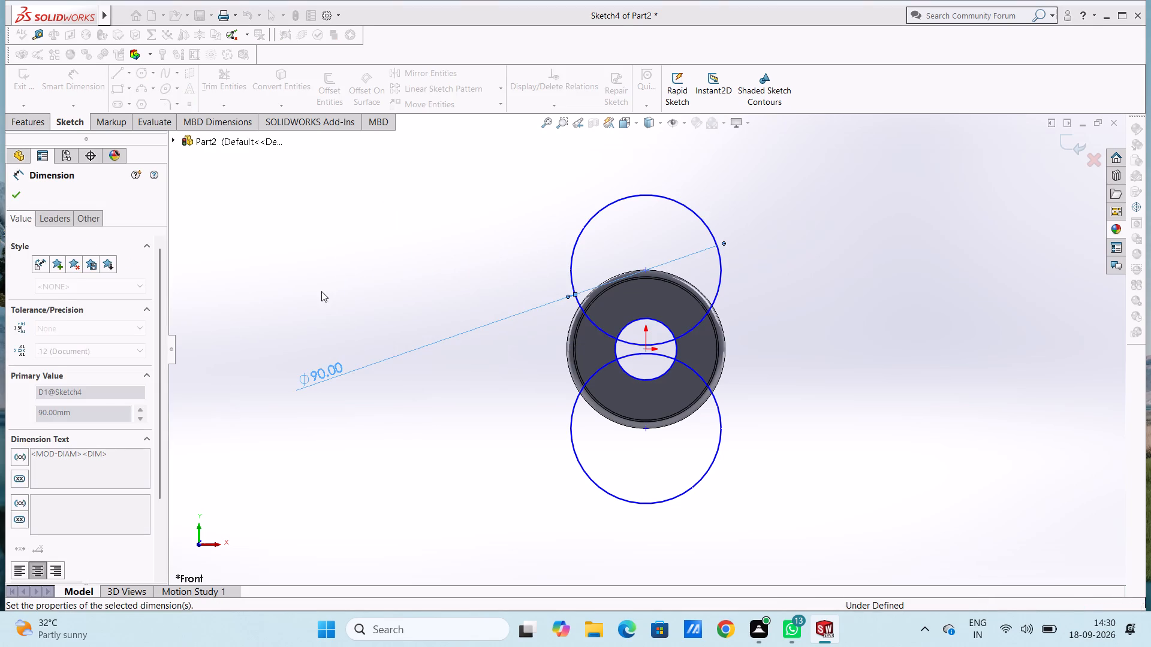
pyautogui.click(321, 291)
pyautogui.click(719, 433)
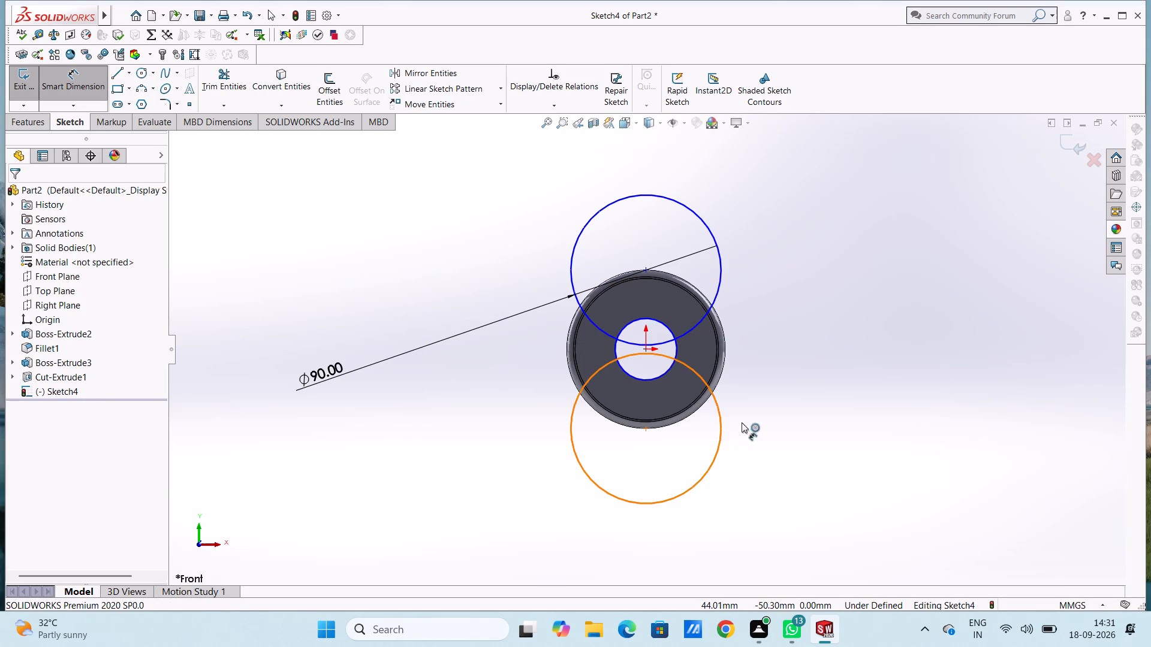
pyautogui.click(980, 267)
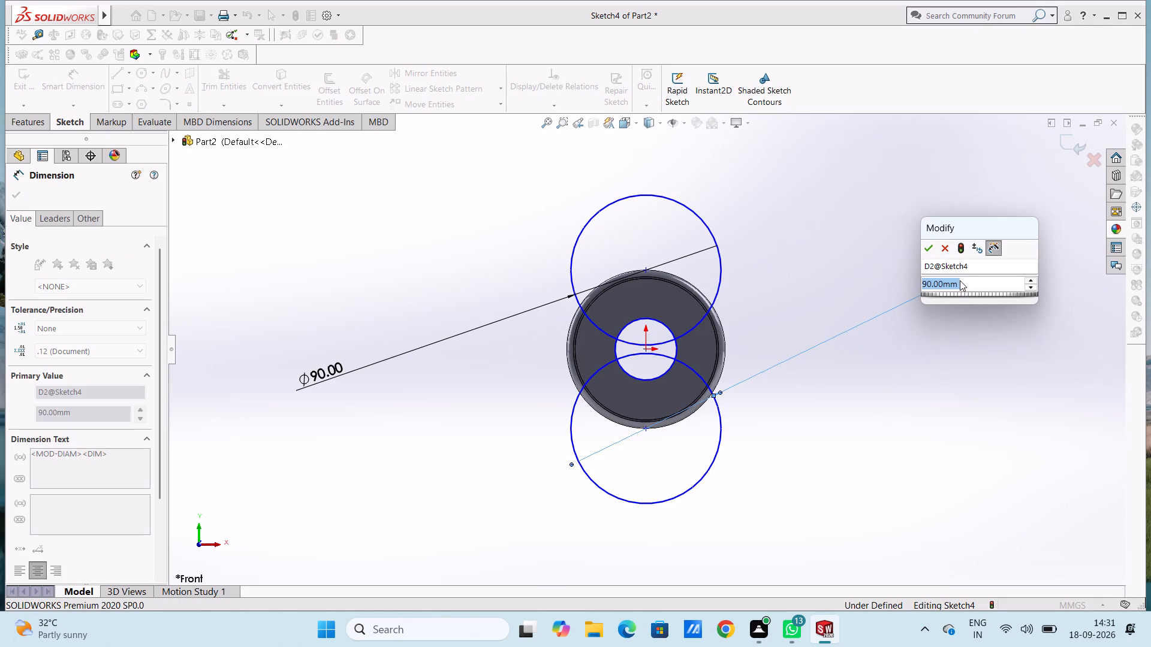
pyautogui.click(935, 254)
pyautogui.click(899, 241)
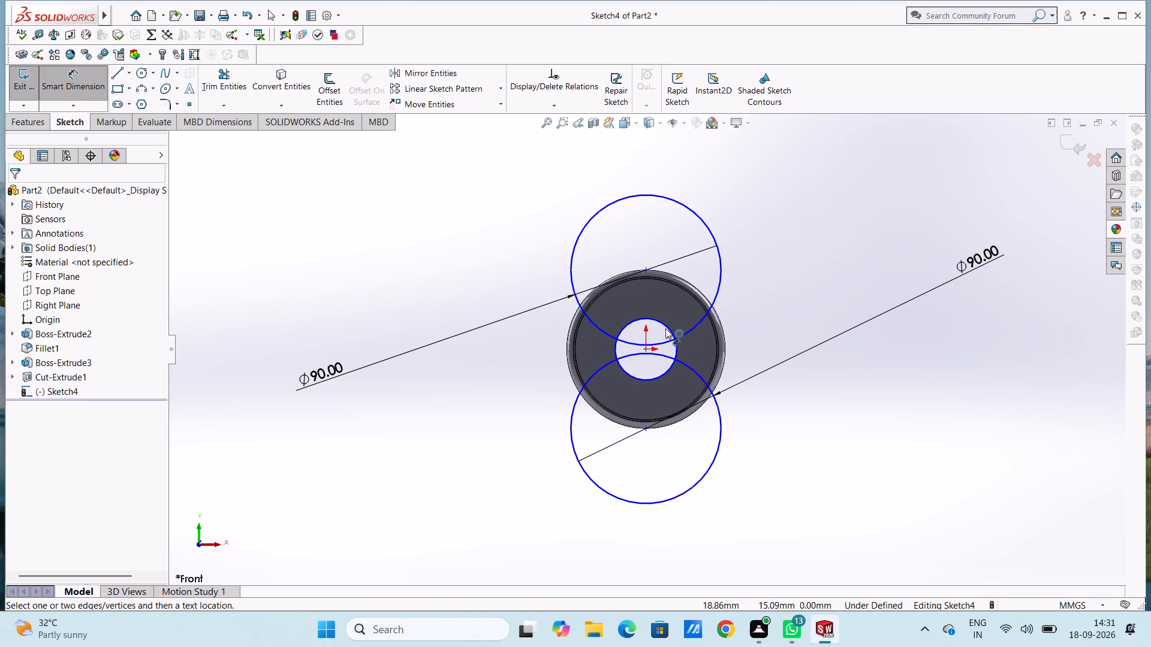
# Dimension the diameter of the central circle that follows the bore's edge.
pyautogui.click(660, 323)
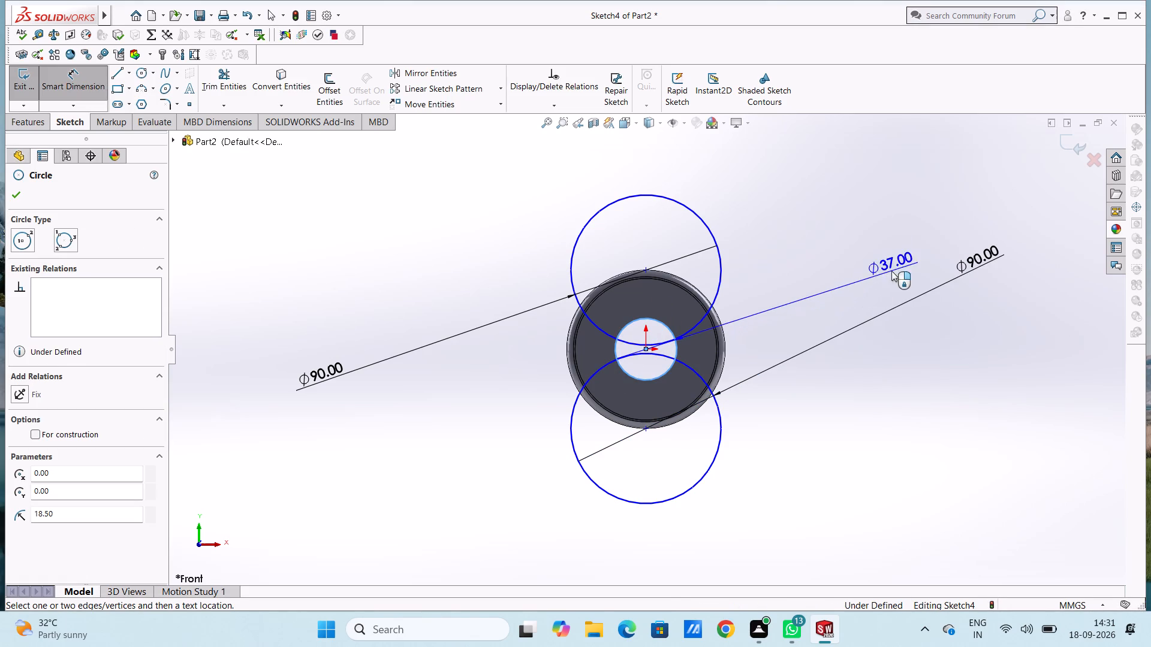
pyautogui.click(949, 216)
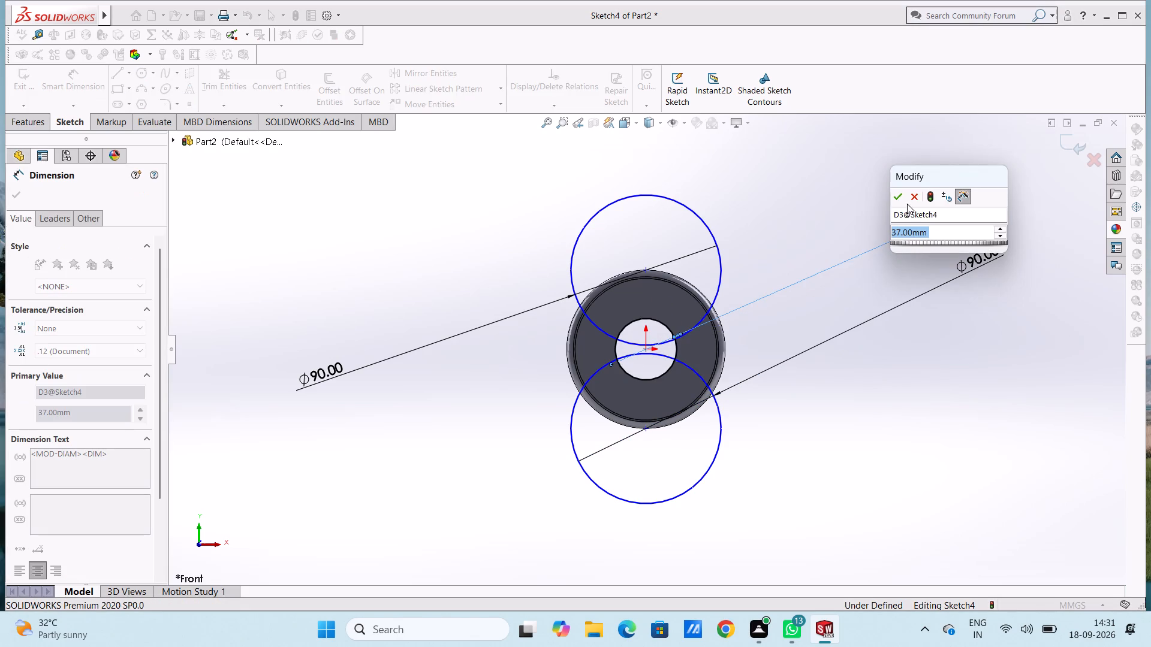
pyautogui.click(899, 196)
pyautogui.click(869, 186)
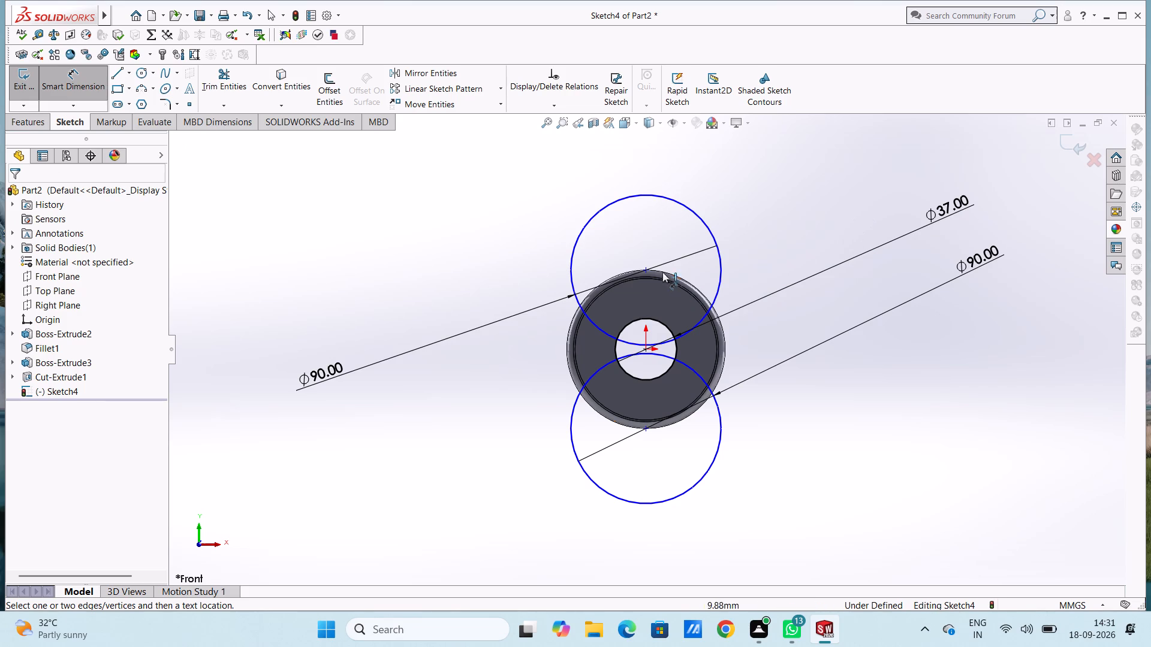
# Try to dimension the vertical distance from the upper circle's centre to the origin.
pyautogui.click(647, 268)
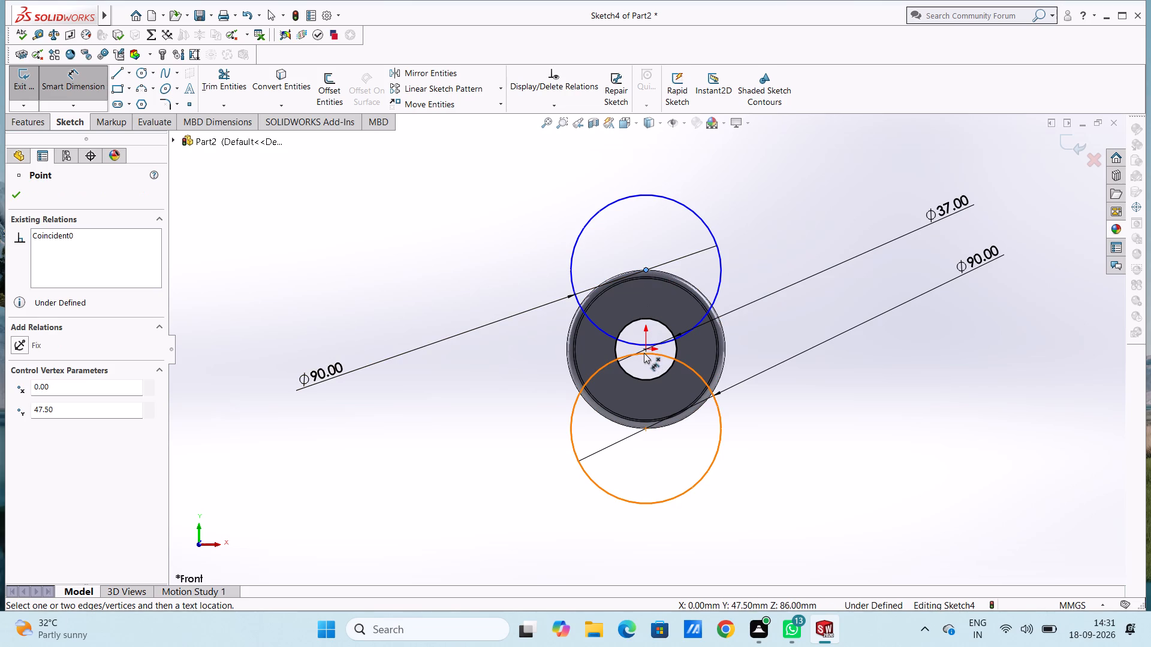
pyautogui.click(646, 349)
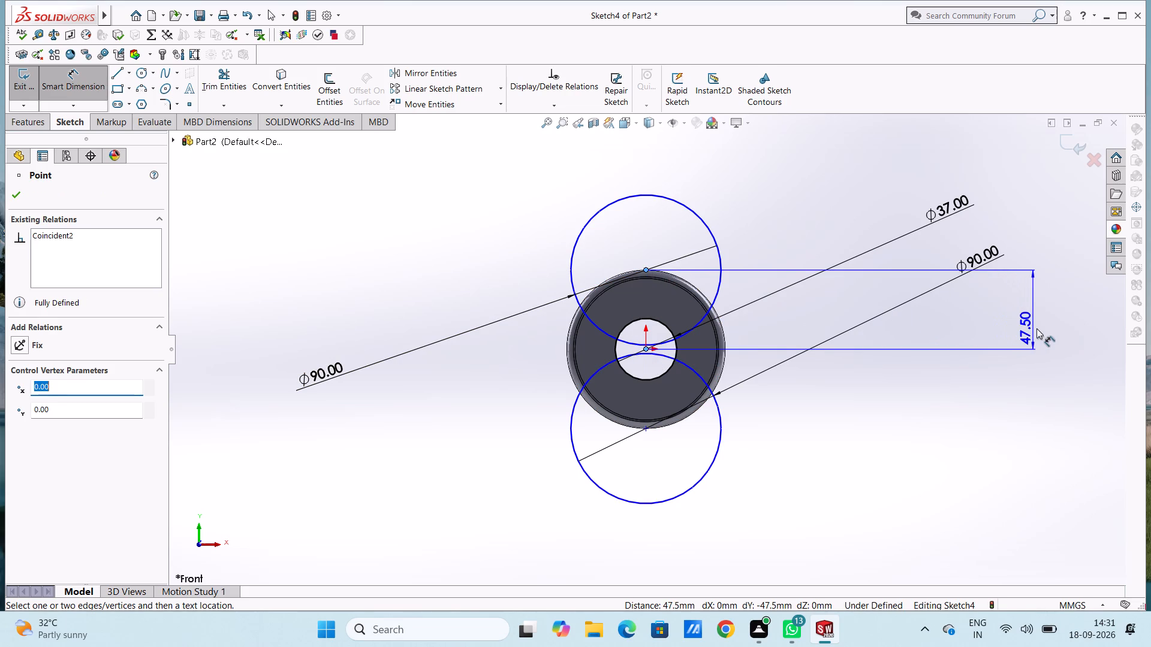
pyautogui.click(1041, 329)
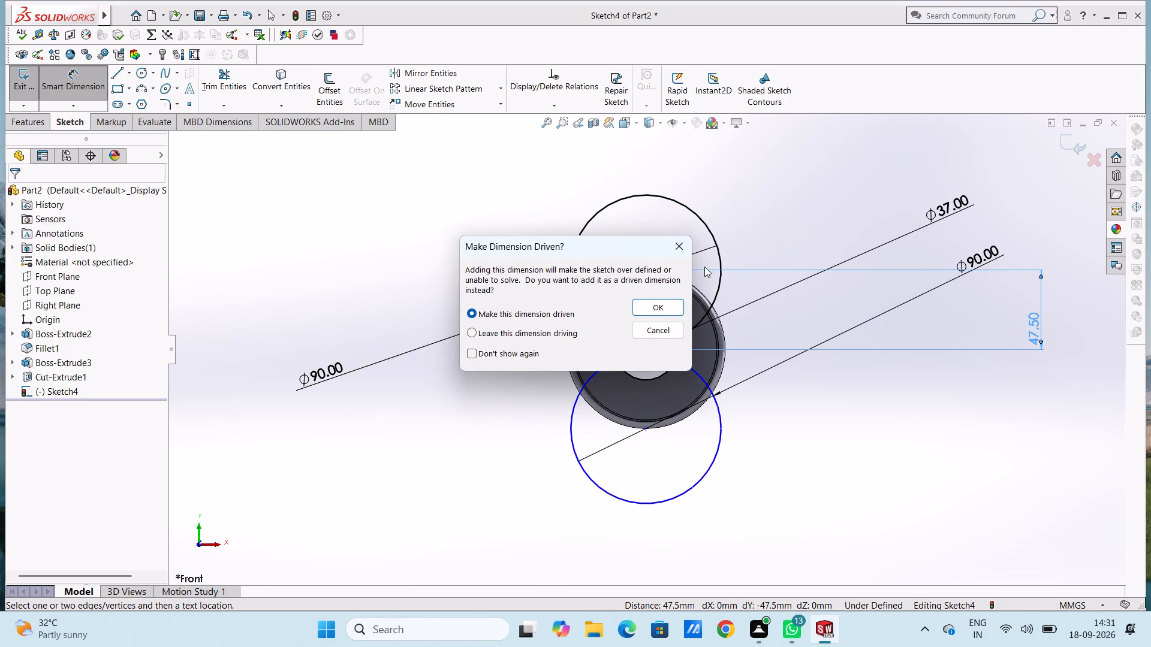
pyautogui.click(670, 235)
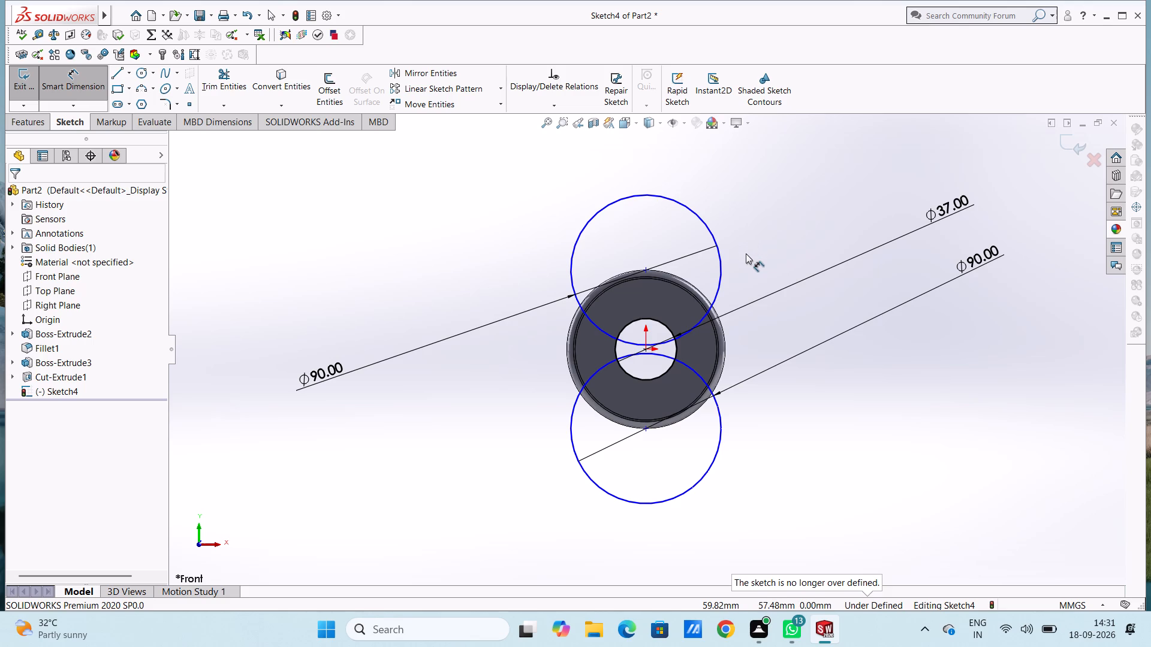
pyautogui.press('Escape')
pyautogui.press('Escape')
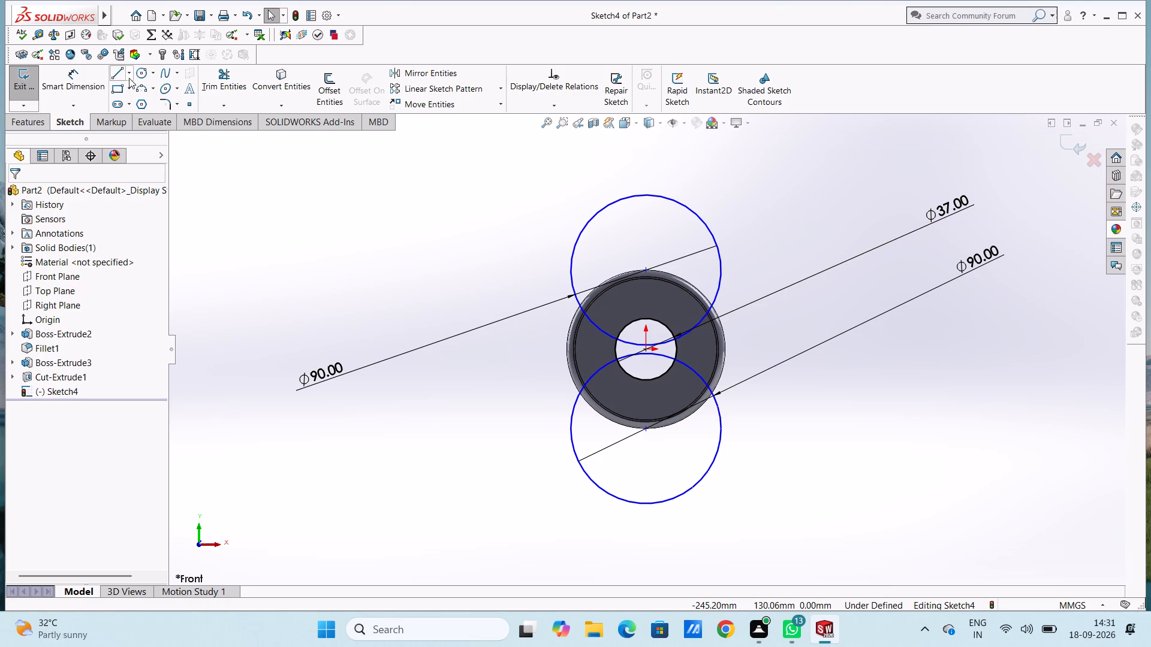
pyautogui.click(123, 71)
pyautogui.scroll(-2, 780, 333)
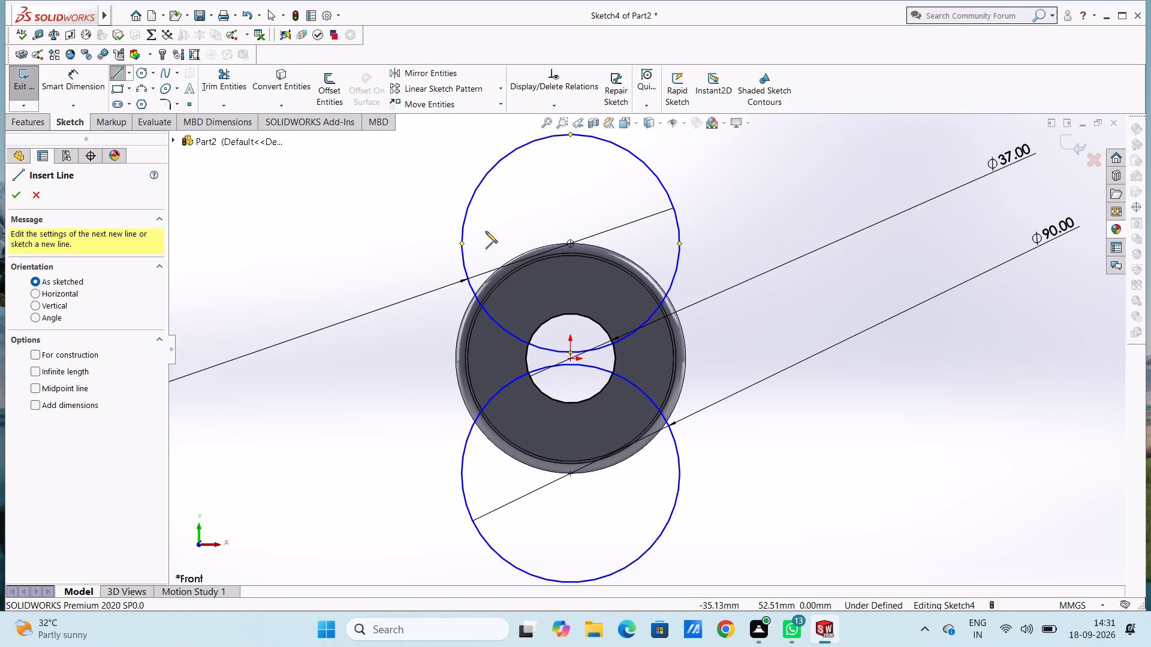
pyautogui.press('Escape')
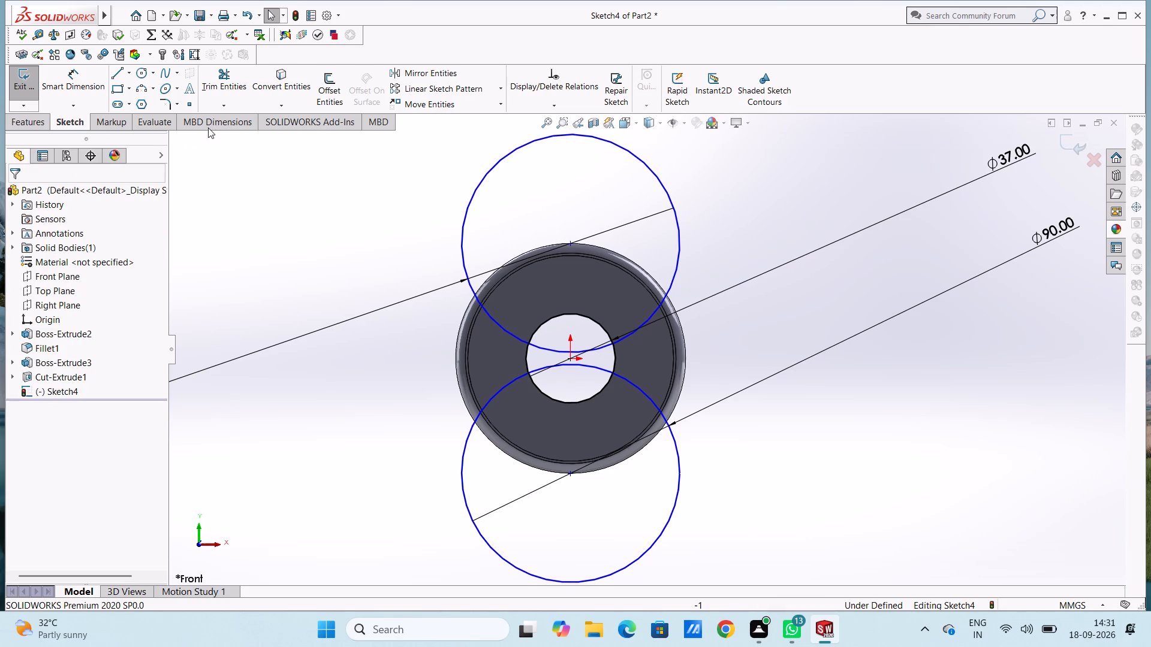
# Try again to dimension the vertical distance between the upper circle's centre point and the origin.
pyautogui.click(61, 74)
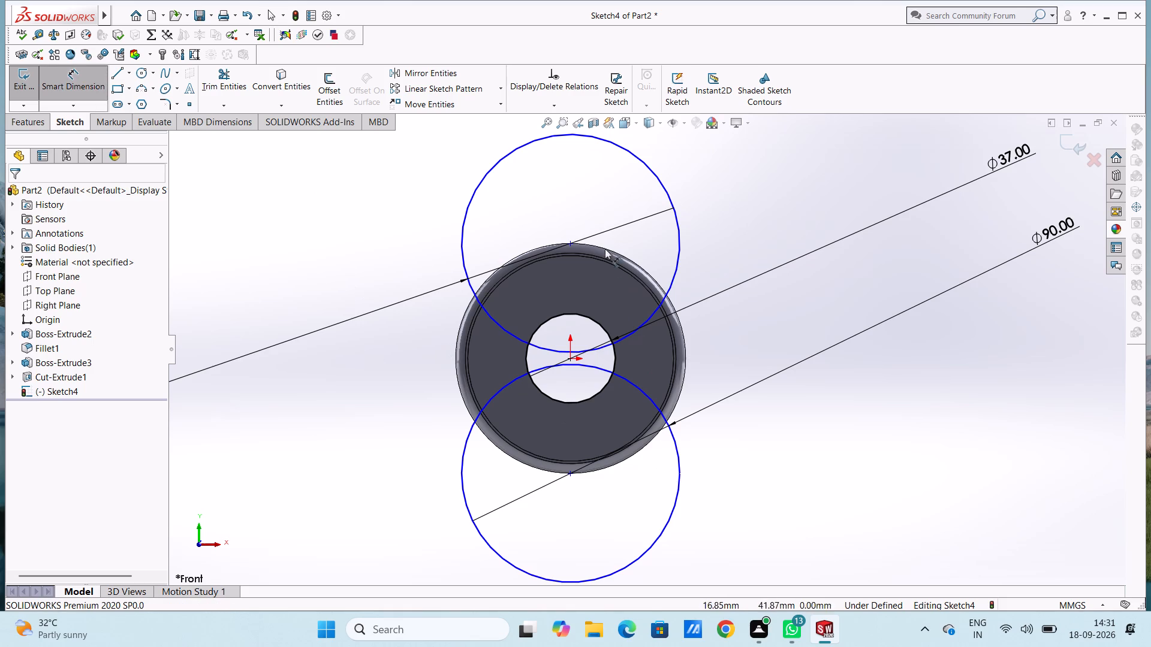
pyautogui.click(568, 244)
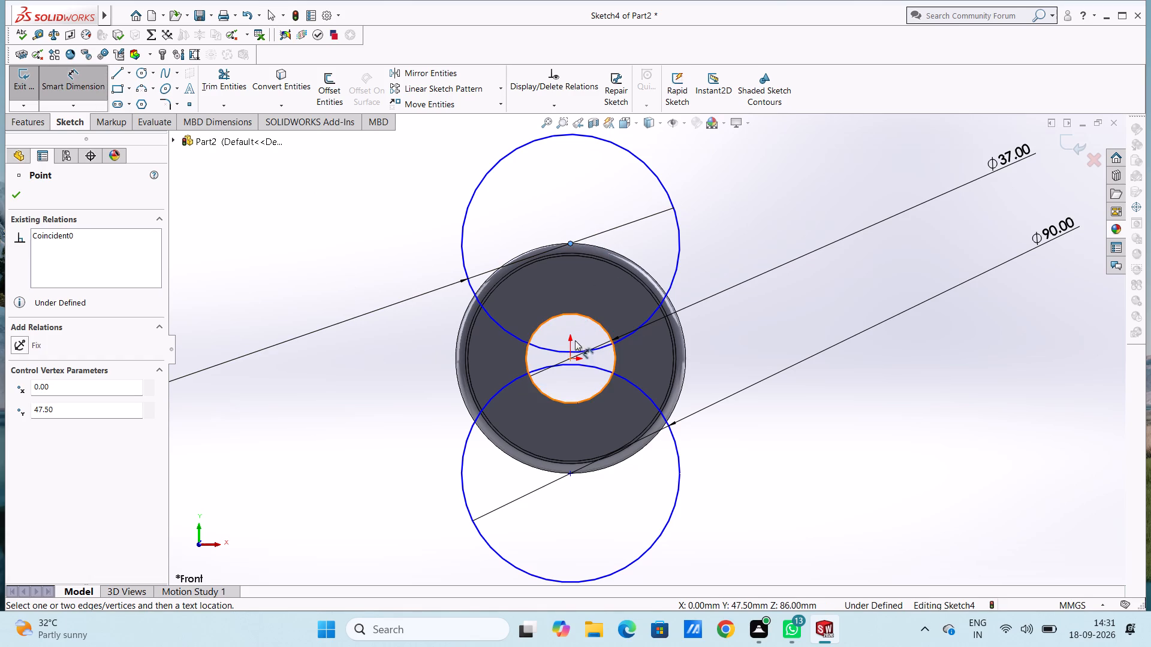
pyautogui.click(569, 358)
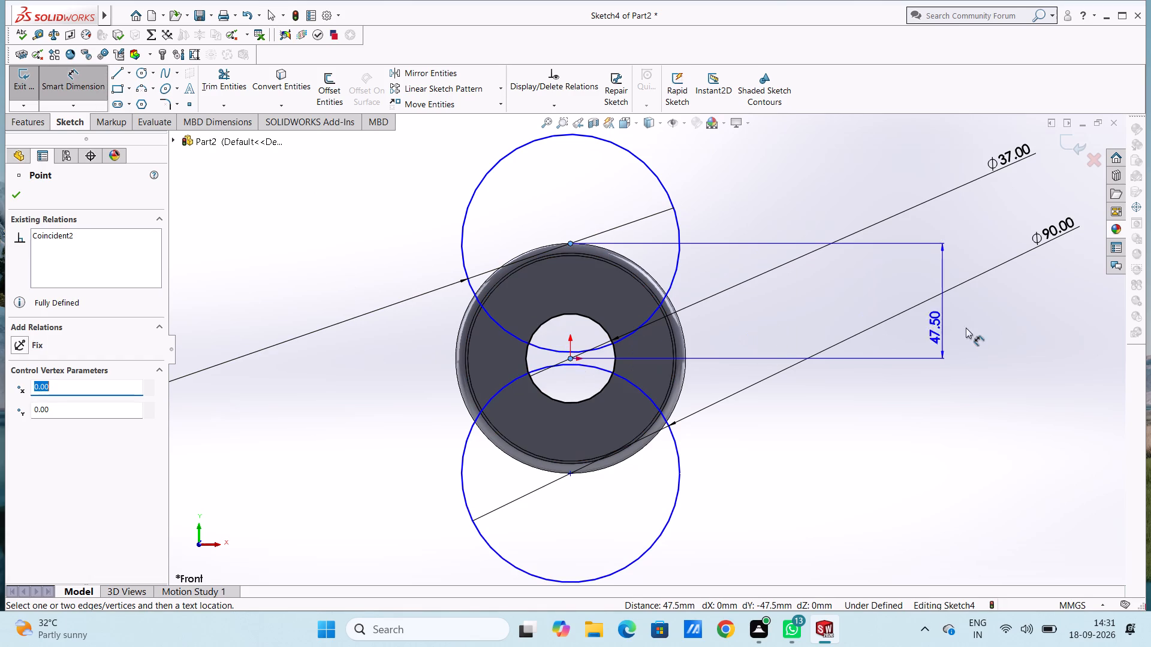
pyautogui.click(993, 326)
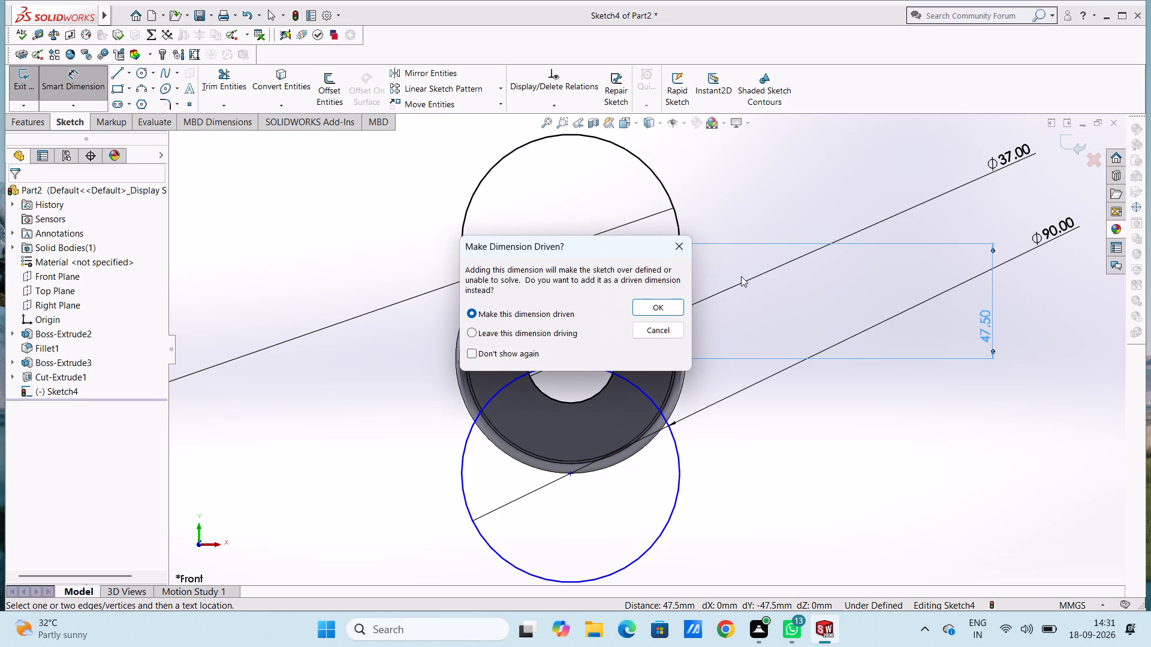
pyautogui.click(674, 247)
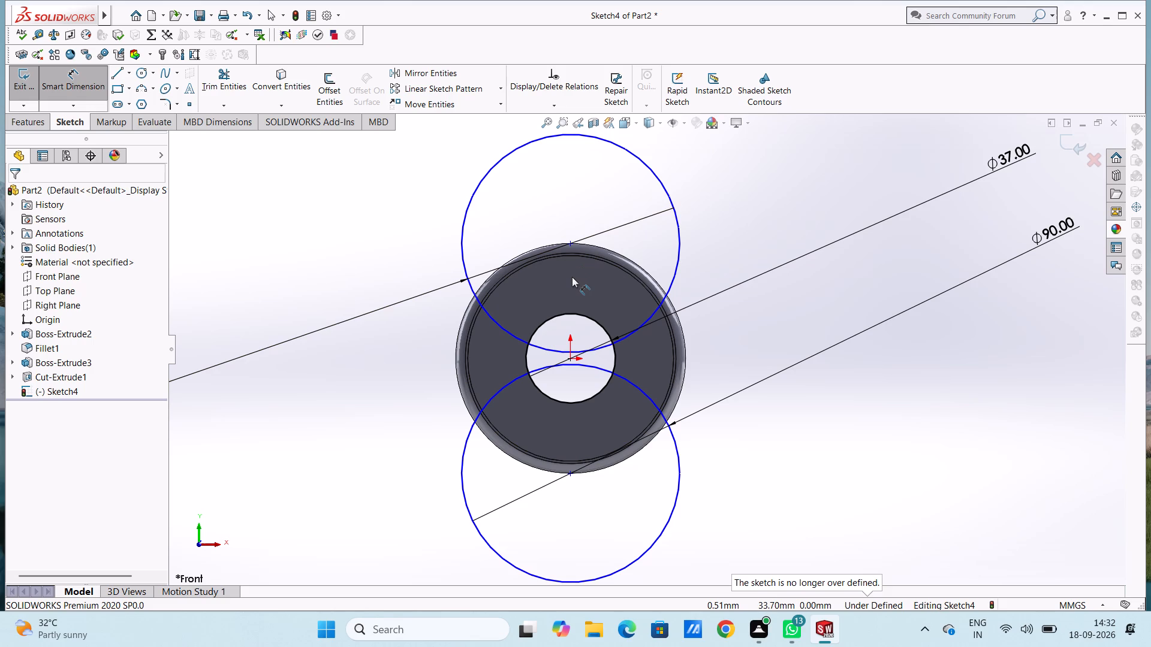
# Undo the diameter dimensions and all three circles, leaving the end-face sketch empty.
pyautogui.hotkey('ctrl', 'z')
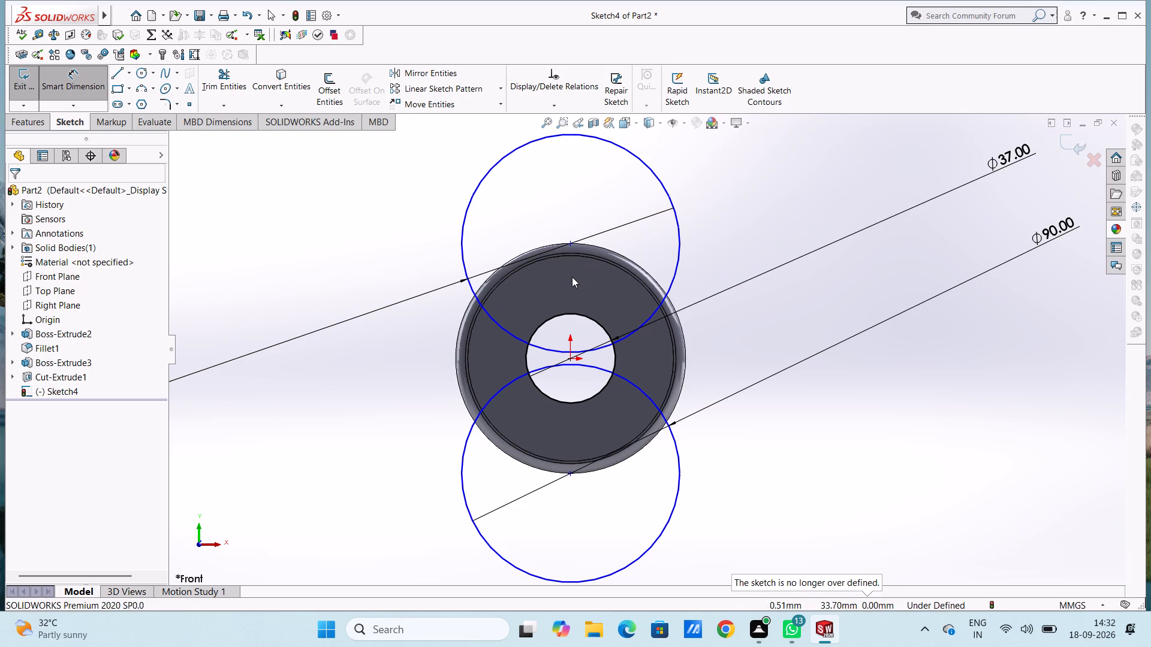
pyautogui.hotkey('ctrl', 'z')
pyautogui.hotkey('ctrl', 'z')
pyautogui.hotkey('ctrl', 'z')
pyautogui.hotkey('ctrl', 'z')
pyautogui.hotkey('ctrl', 'z')
pyautogui.hotkey('ctrl', 'z')
pyautogui.hotkey('ctrl', 'z')
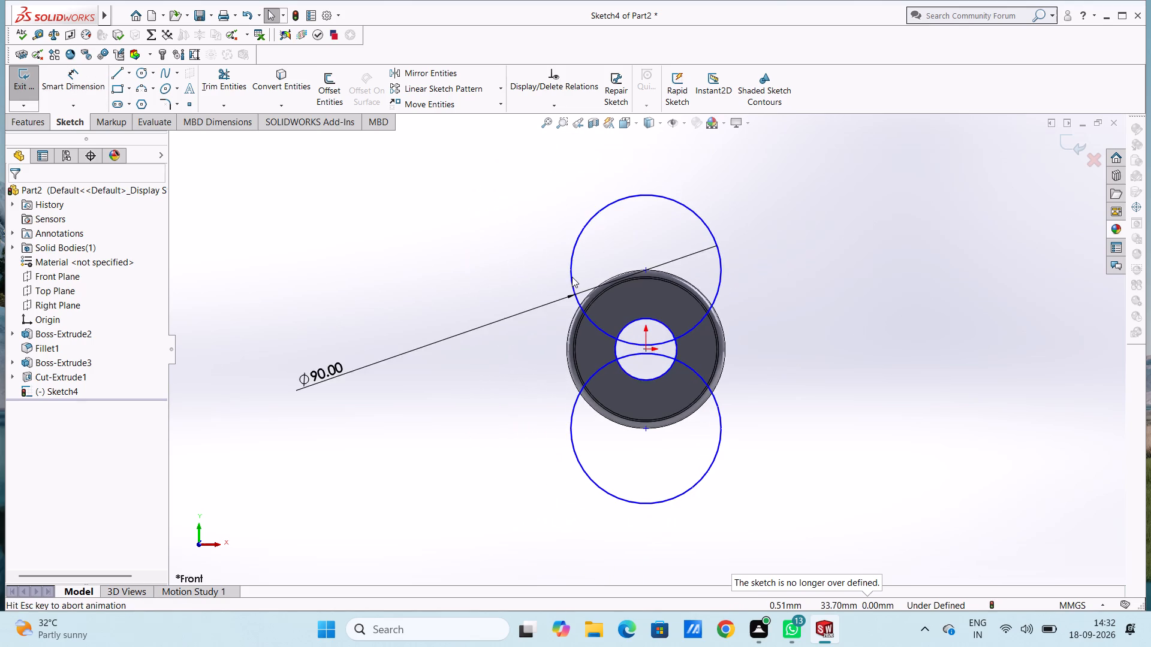
pyautogui.hotkey('ctrl', 'z')
pyautogui.hotkey('ctrl', 'z')
pyautogui.hotkey('ctrl', 'z')
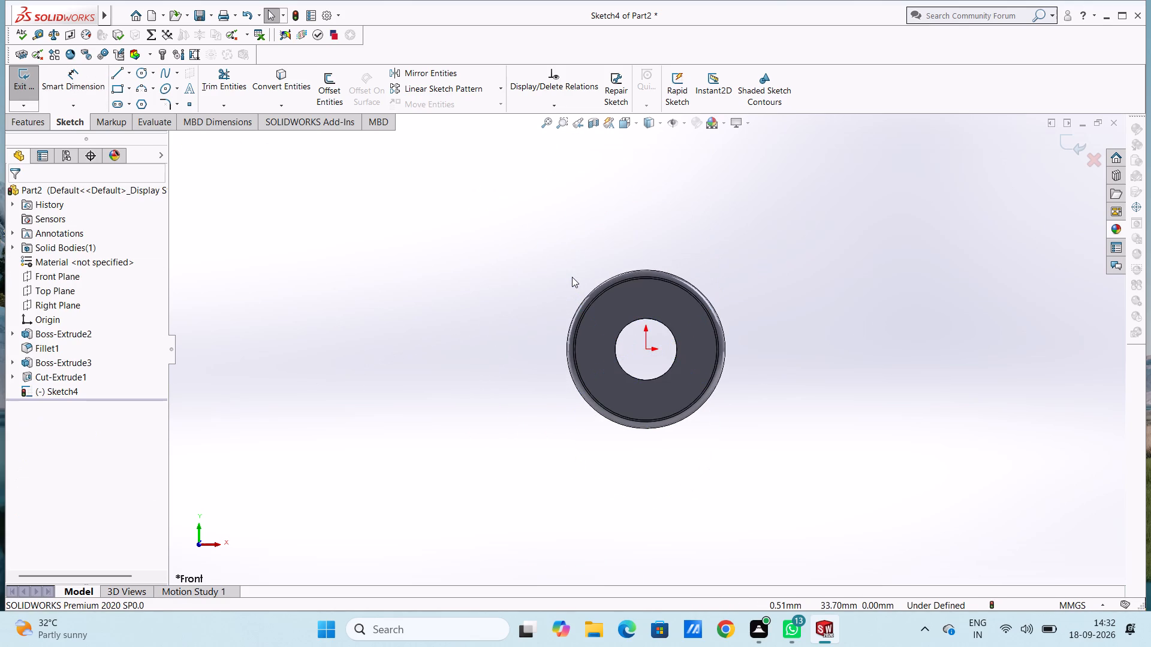
# Draw two 45 mm radius circles on the end face, centred about 37 mm directly above and directly below the origin.
pyautogui.click(143, 71)
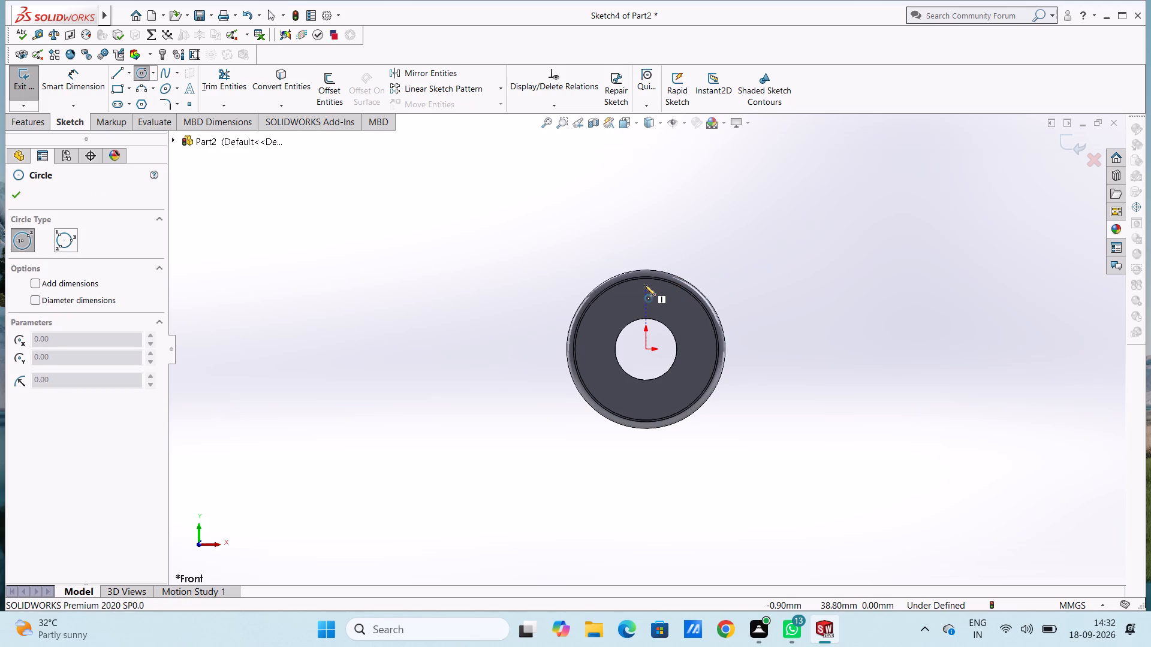
pyautogui.click(646, 288)
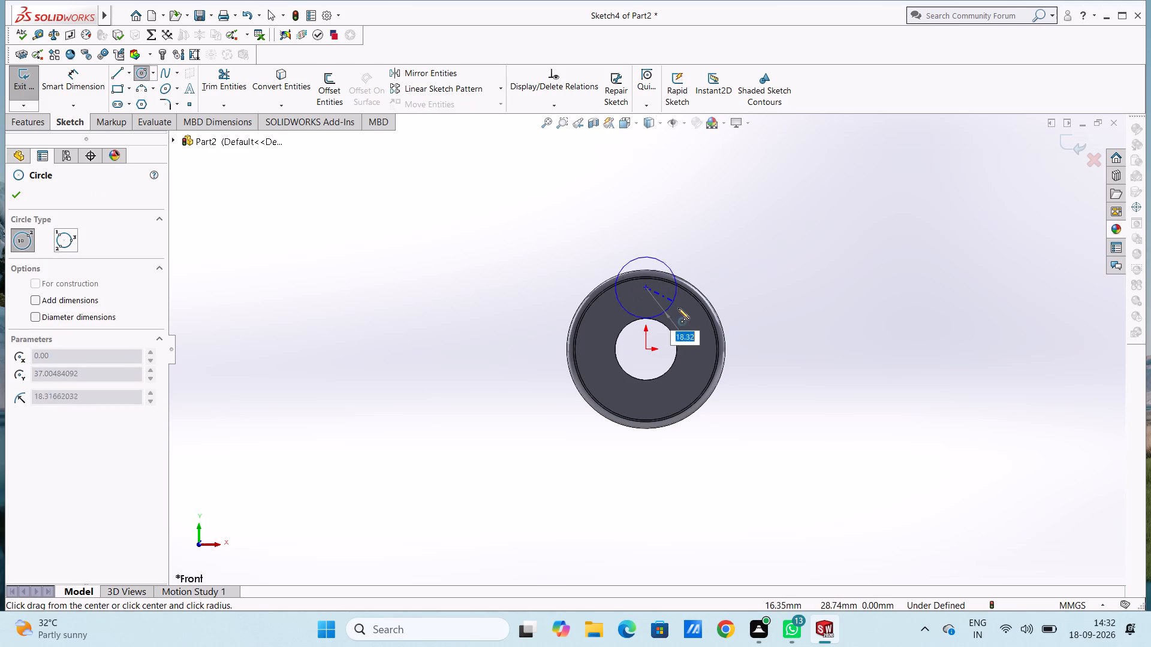
pyautogui.write('45')
pyautogui.press('Return')
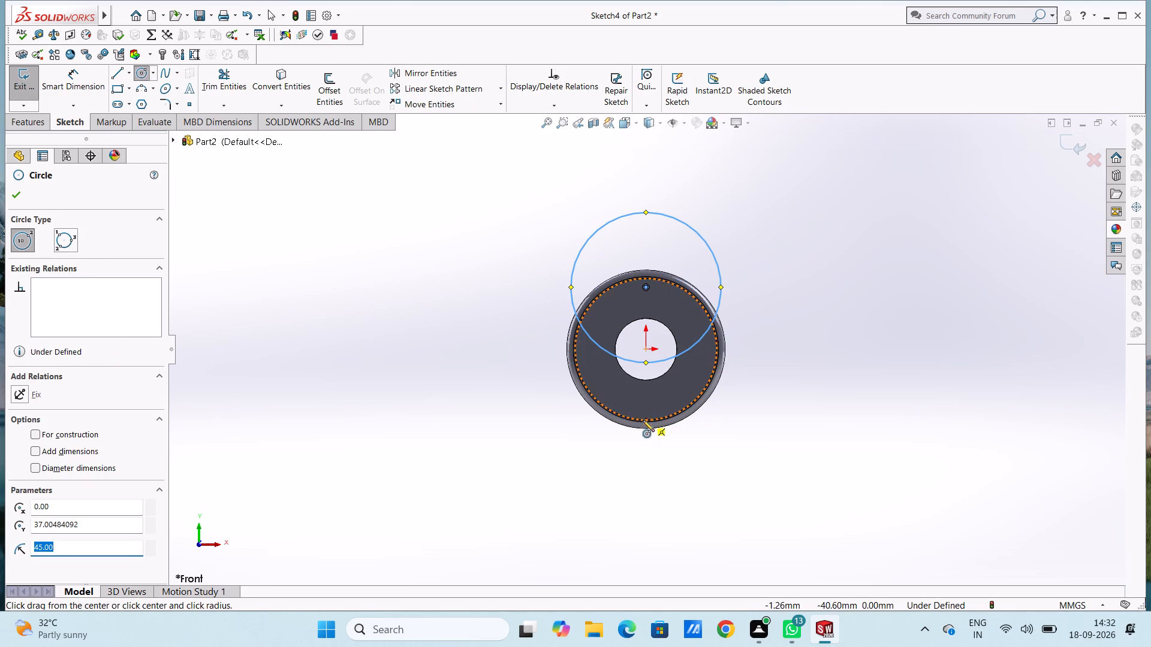
pyautogui.click(646, 412)
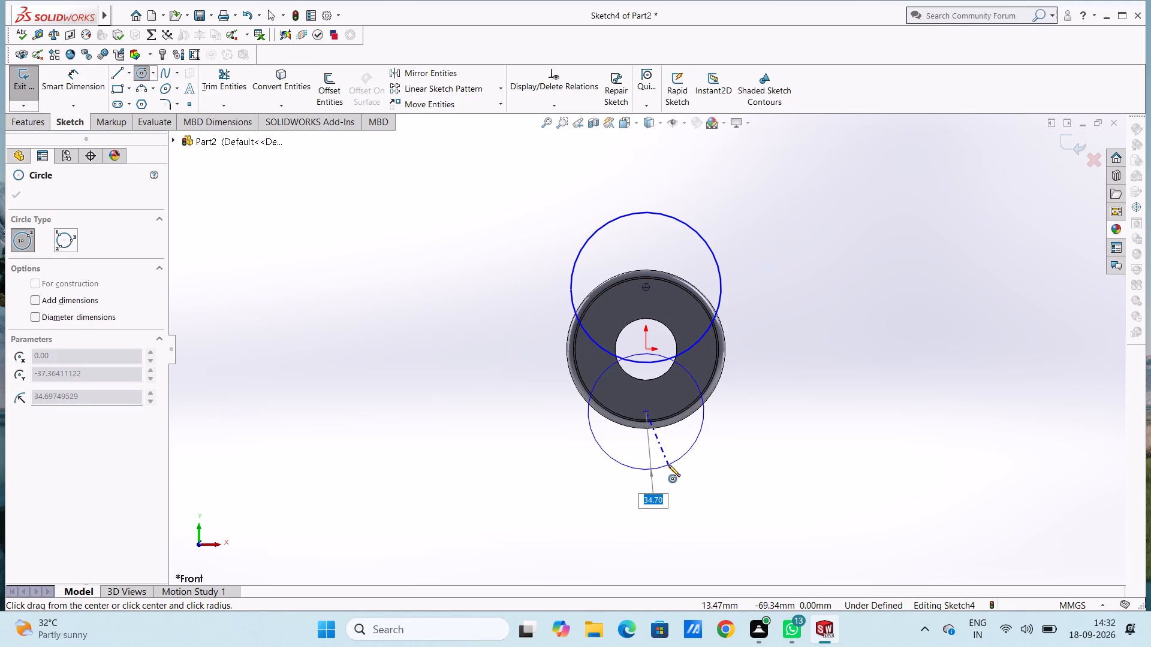
pyautogui.write('45')
pyautogui.press('Return')
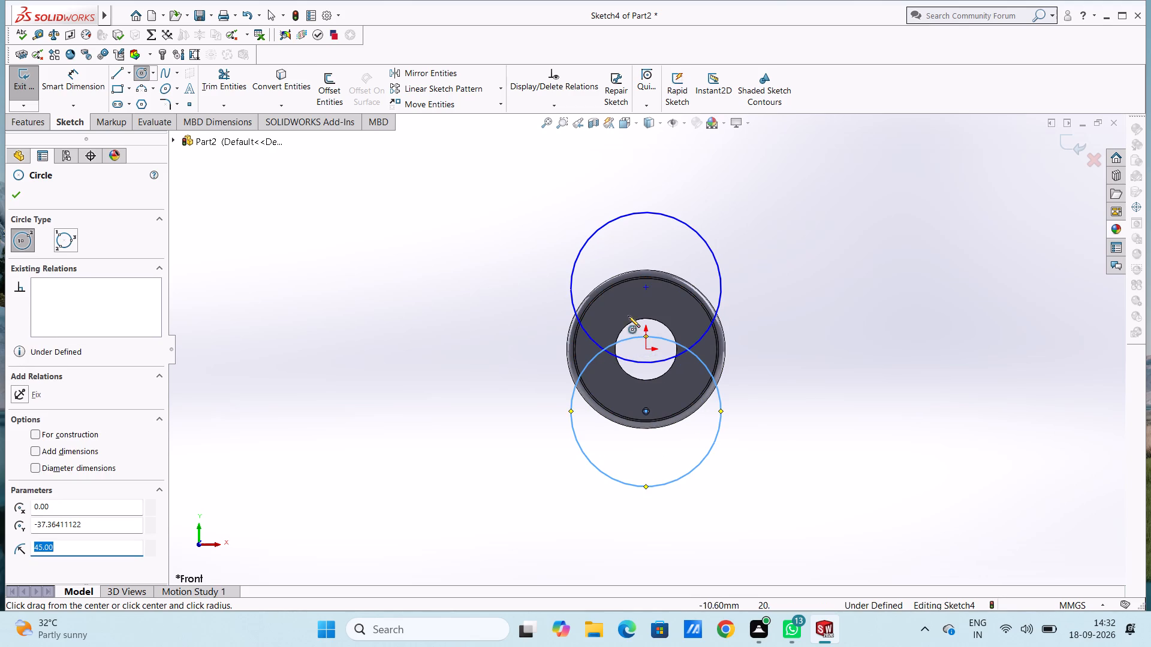
# Draw a circle of 18.5 mm radius centred on the origin, matching the bore's edge.
pyautogui.scroll(-1, 647, 321)
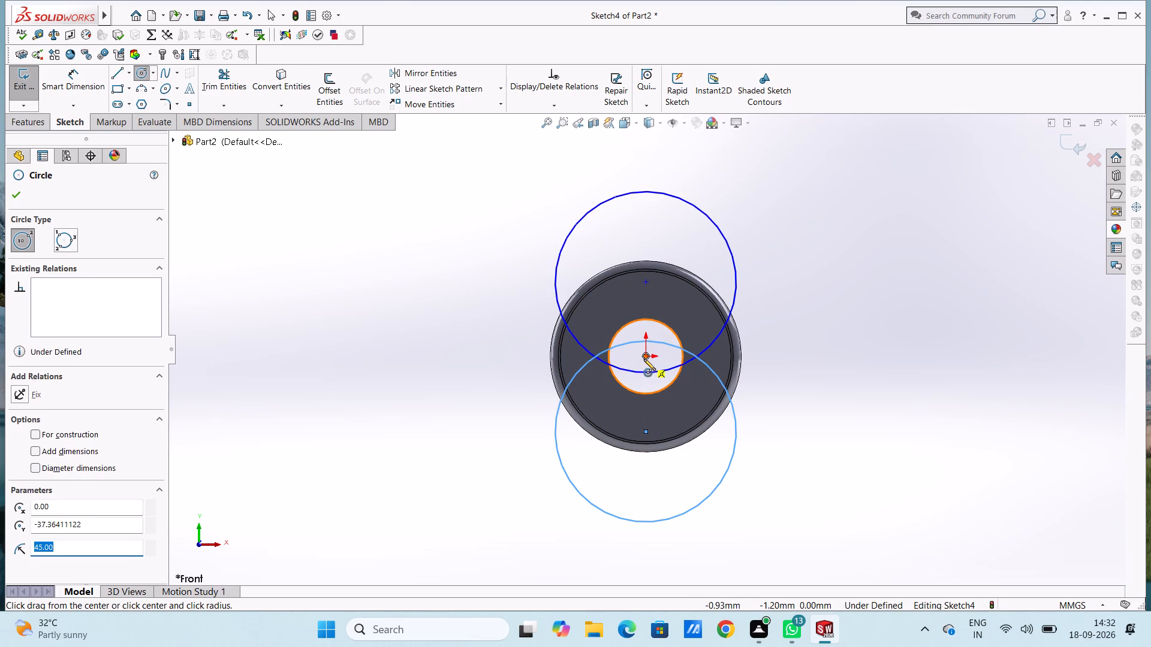
pyautogui.click(644, 358)
pyautogui.click(664, 390)
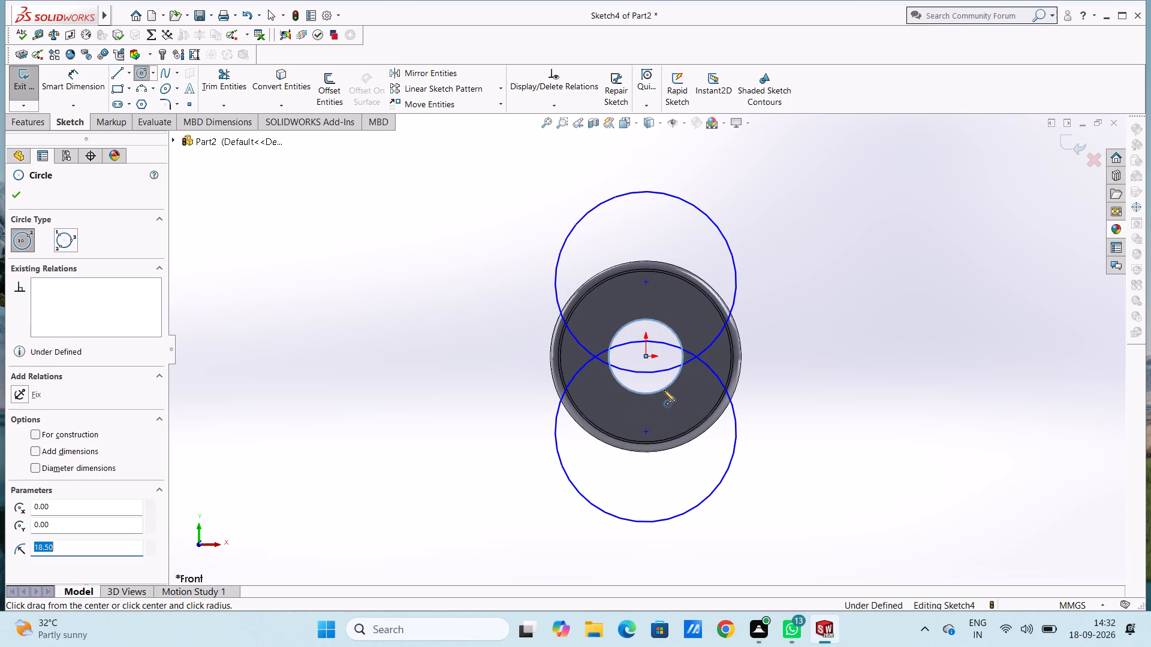
pyautogui.press('Escape')
pyautogui.press('Escape')
pyautogui.press('Escape')
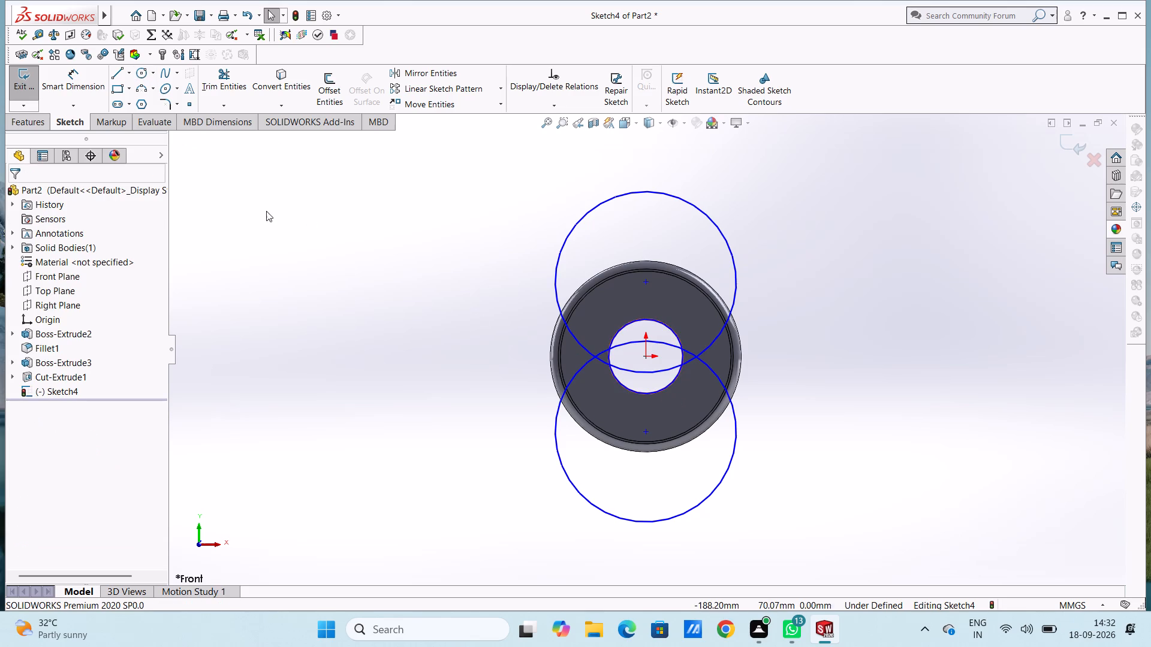
# Add diameter dimensions to the upper circle, the bore circle and the lower circle, accepting their drawn sizes.
pyautogui.click(75, 84)
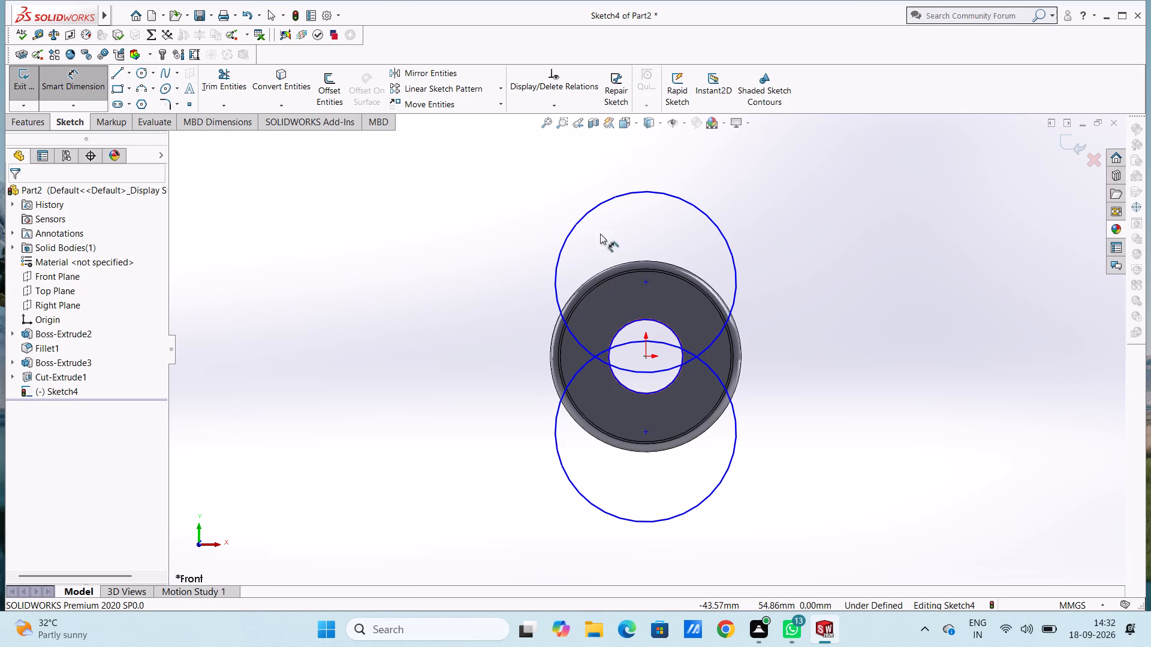
pyautogui.click(712, 225)
pyautogui.click(974, 174)
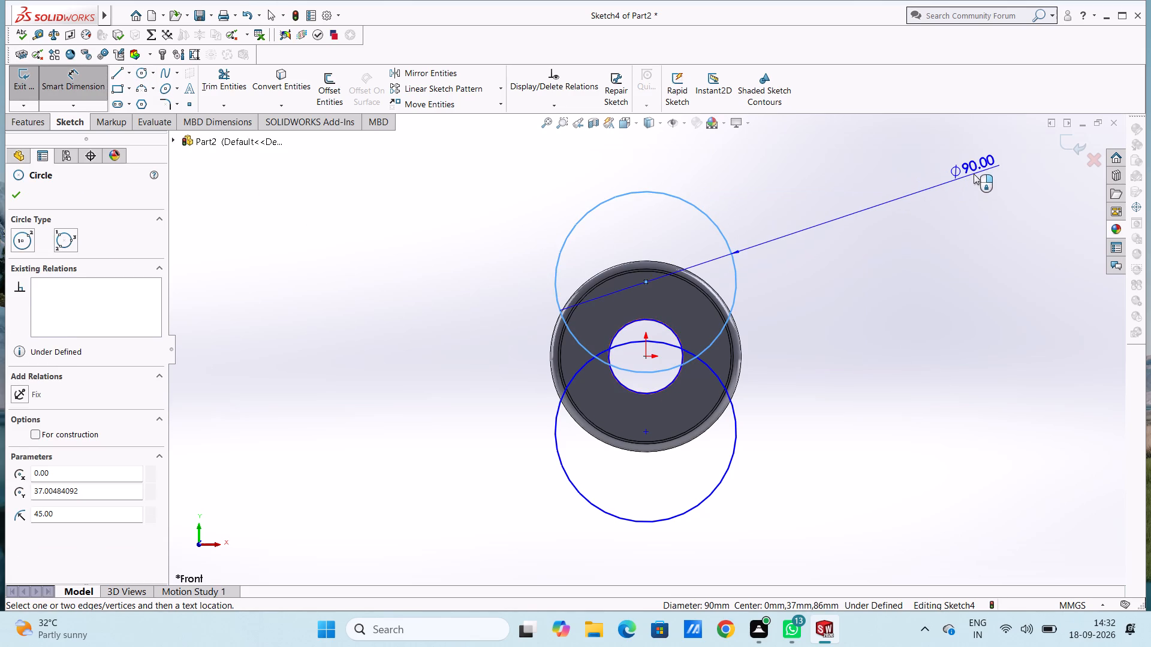
pyautogui.click(925, 158)
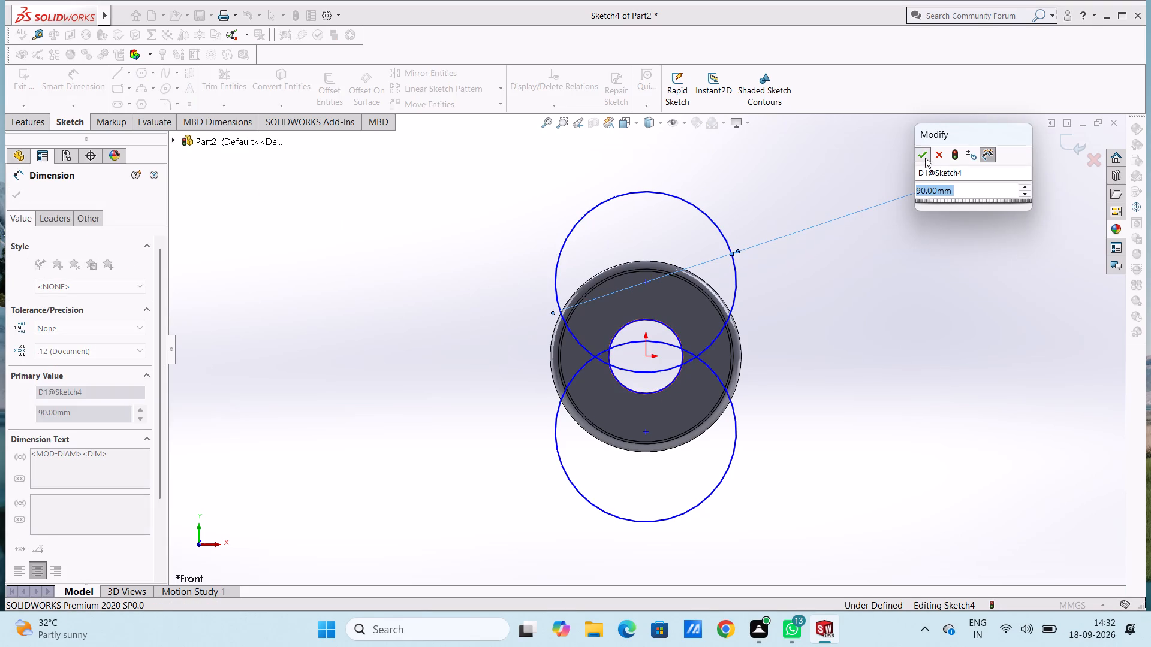
pyautogui.click(861, 165)
pyautogui.click(674, 331)
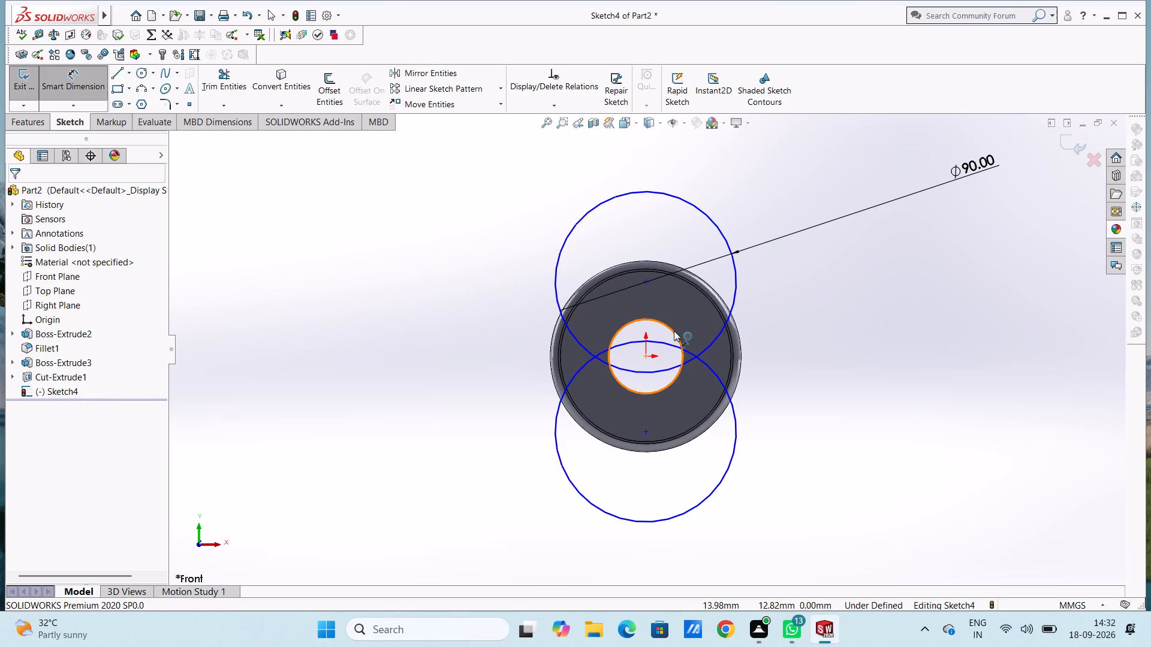
pyautogui.click(979, 237)
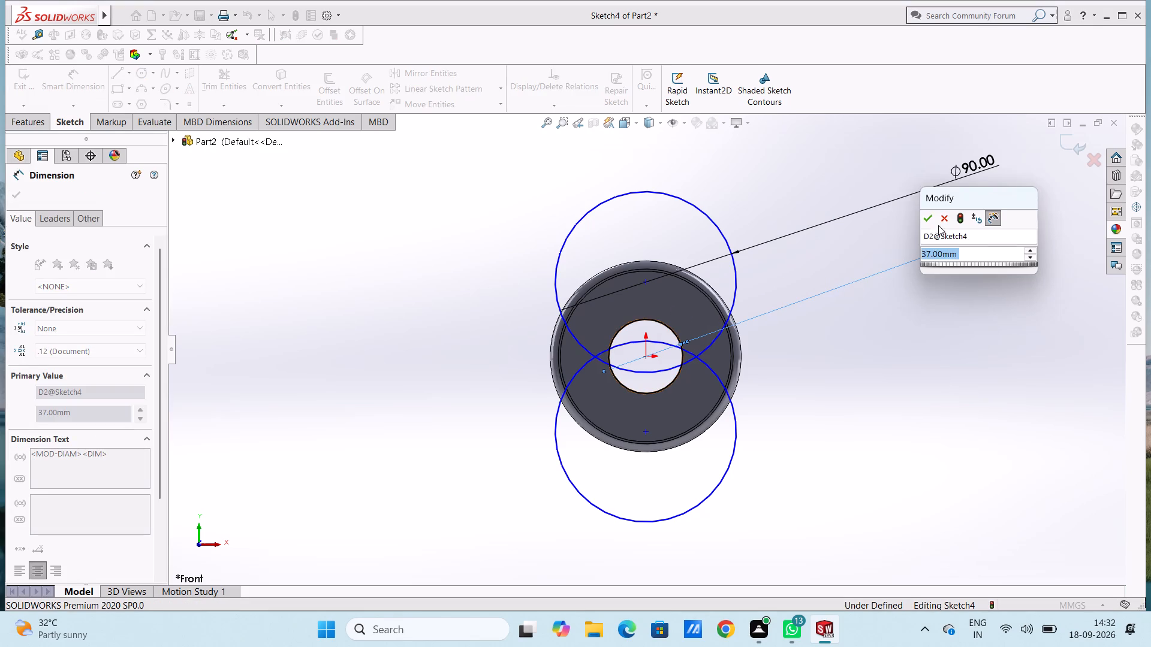
pyautogui.click(929, 217)
pyautogui.click(873, 196)
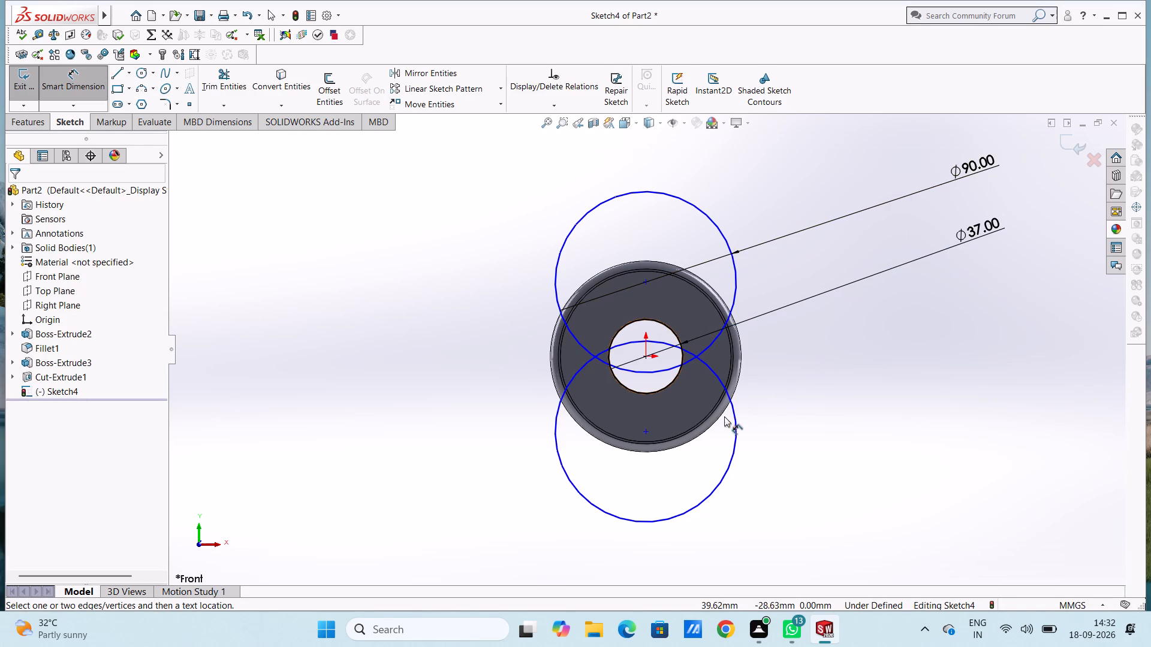
pyautogui.click(736, 425)
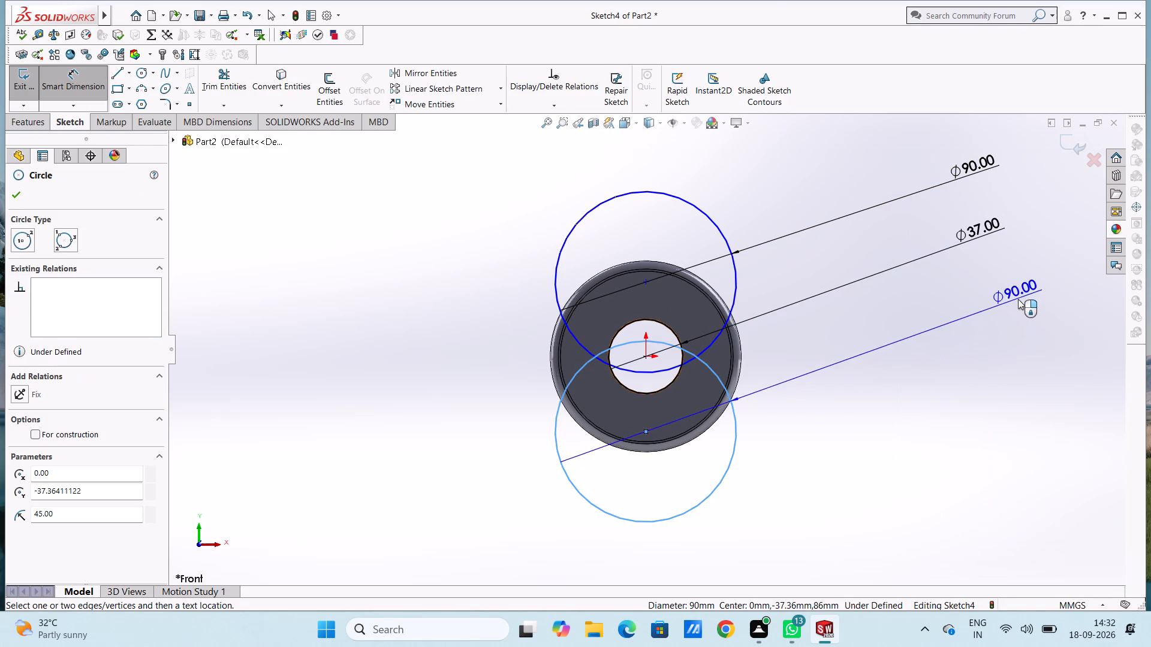
pyautogui.click(1024, 304)
pyautogui.click(972, 285)
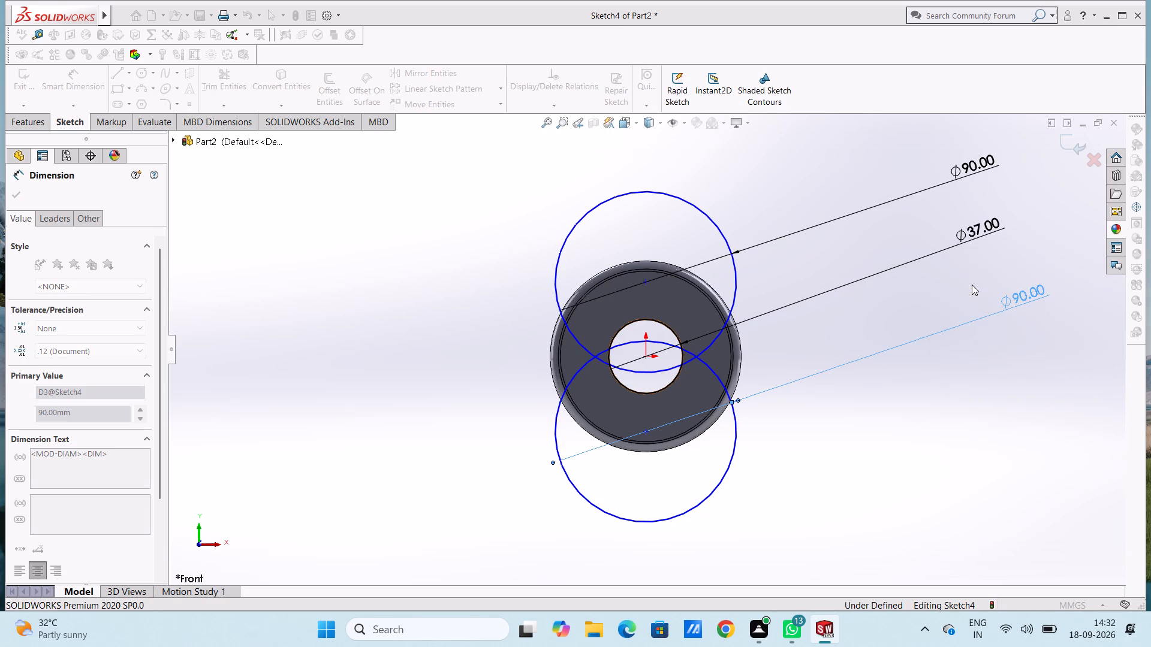
pyautogui.click(930, 285)
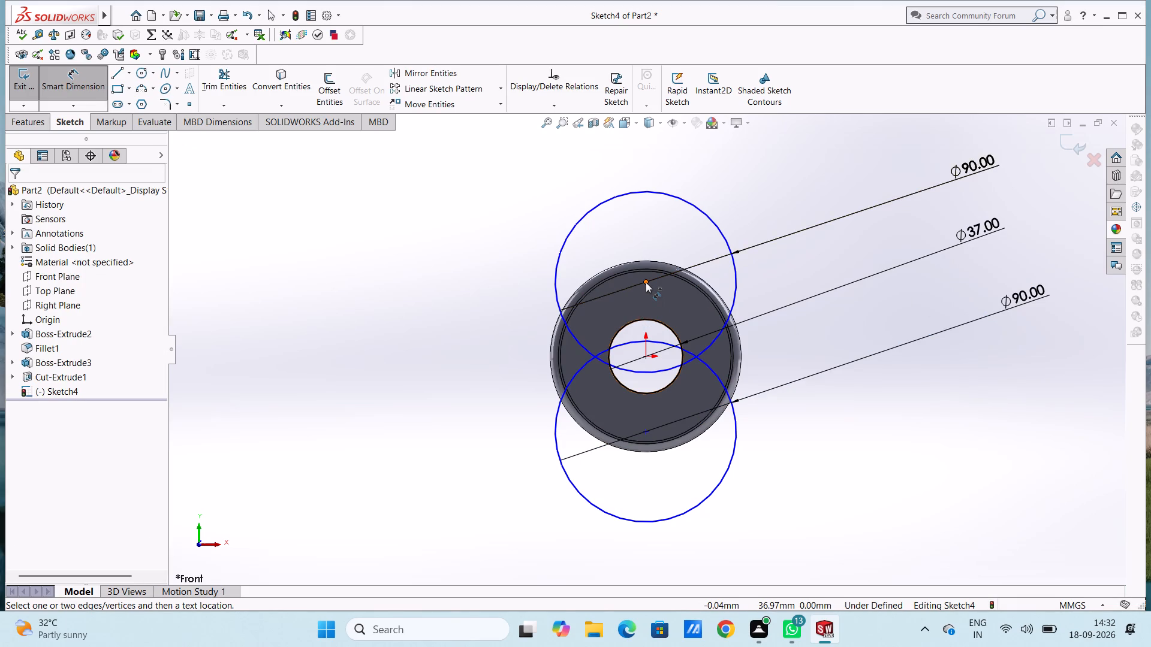
# Dimension the vertical distance from the upper circle's centre to the origin and set it to 30 mm.
pyautogui.click(646, 282)
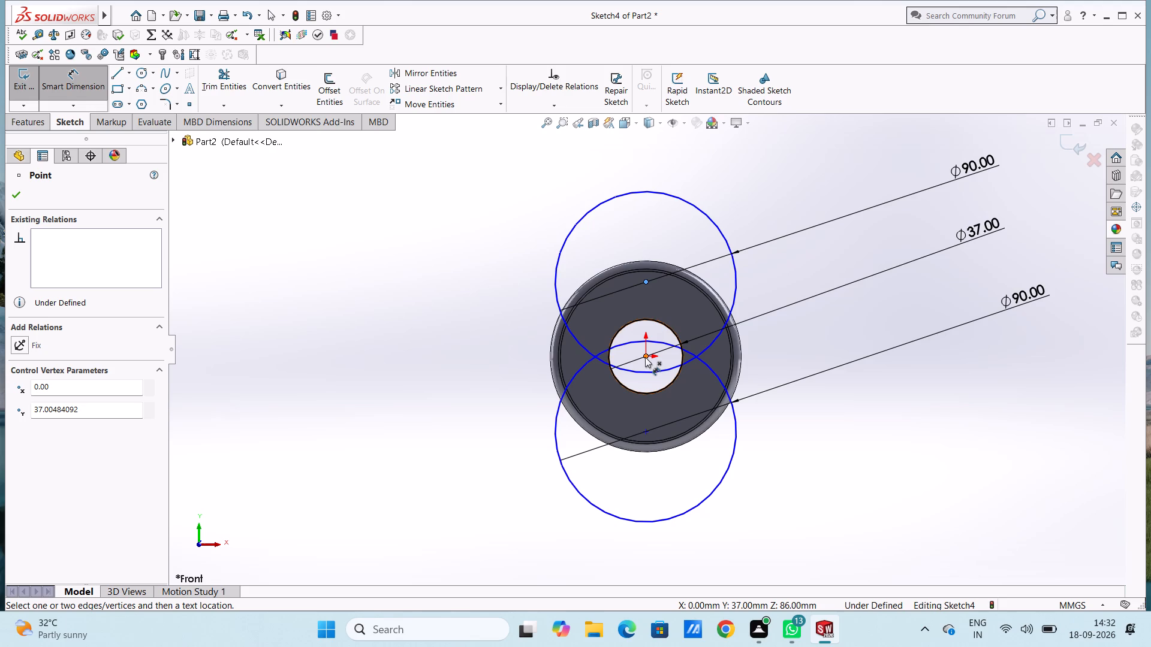
pyautogui.click(645, 356)
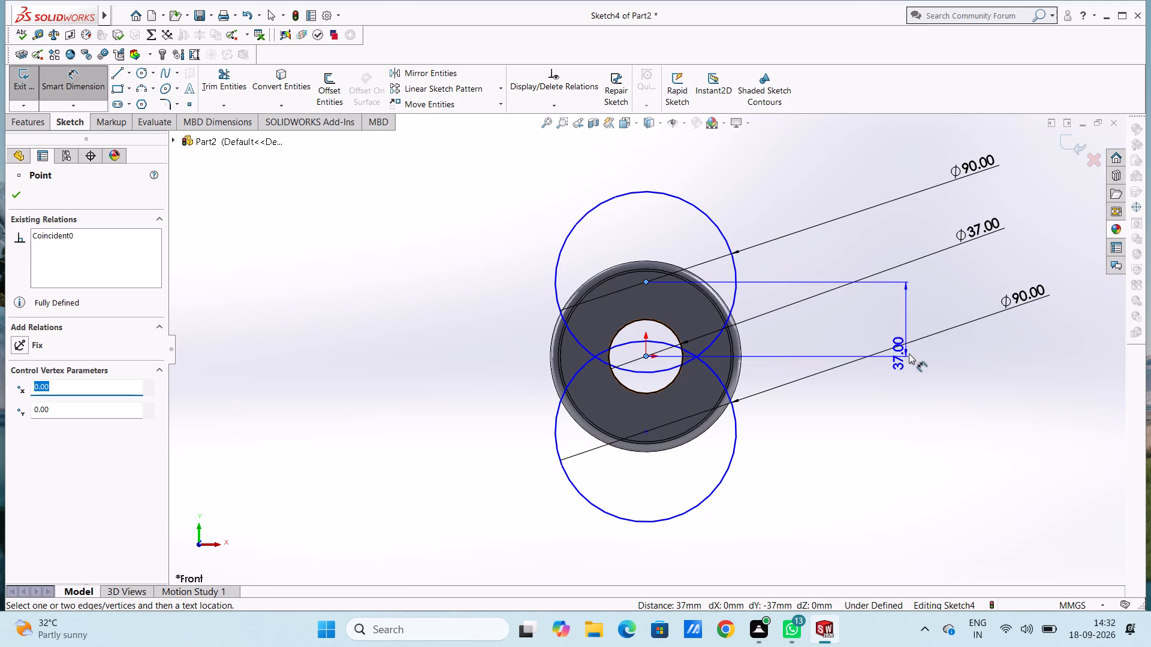
pyautogui.click(953, 355)
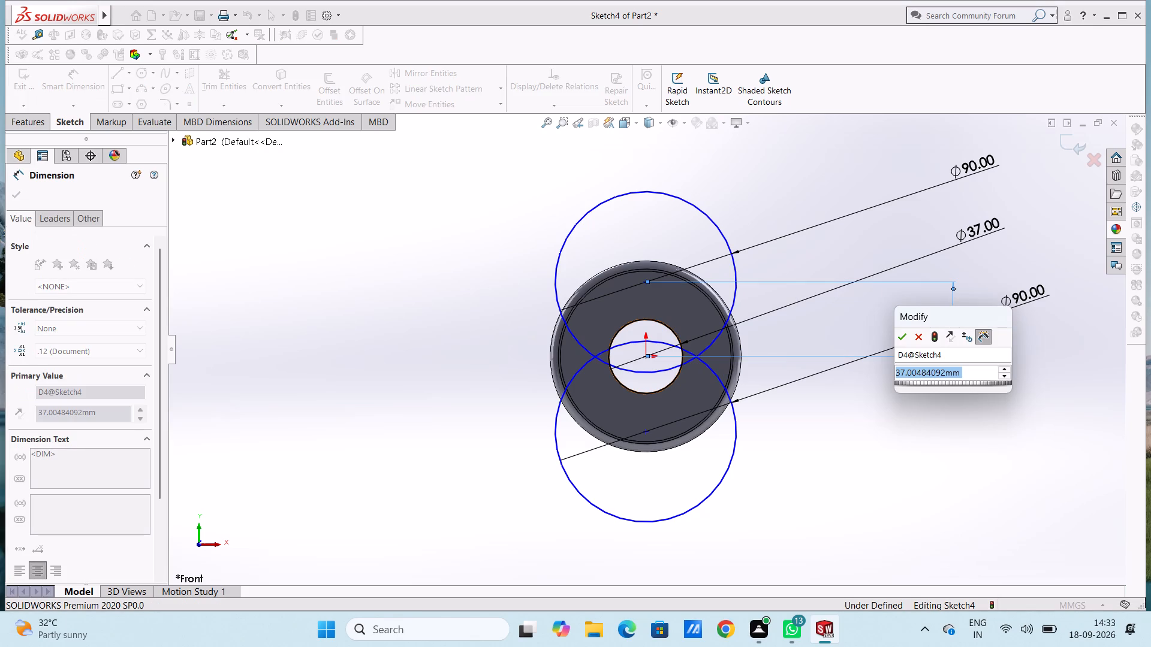
pyautogui.write('30')
pyautogui.press('Return')
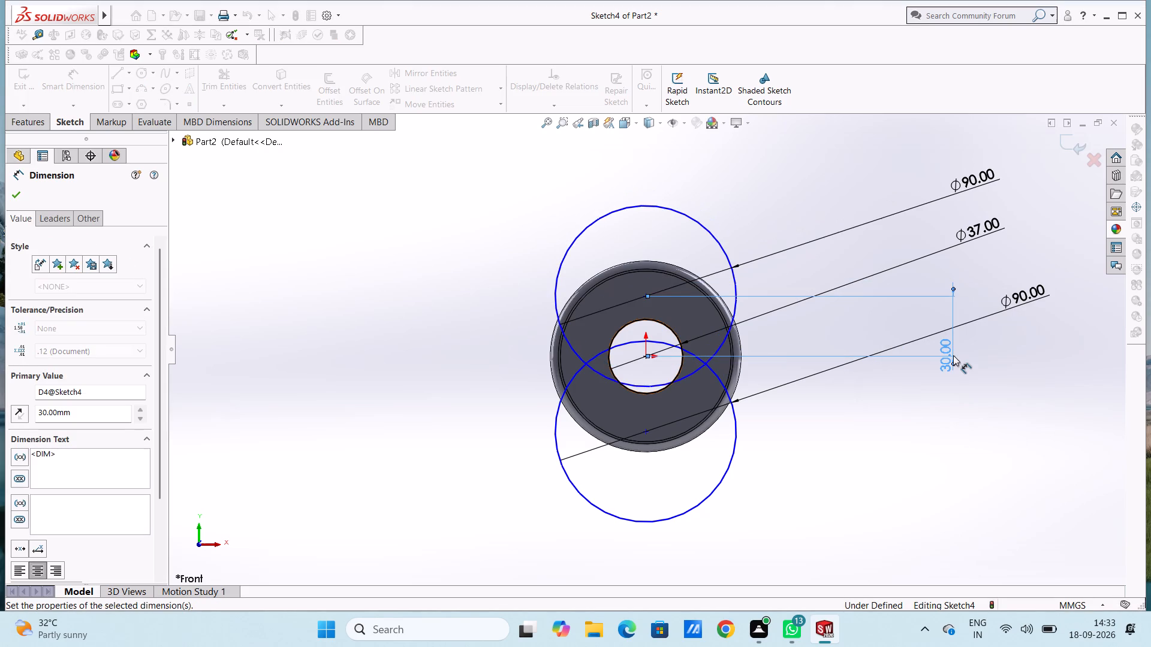
pyautogui.click(890, 328)
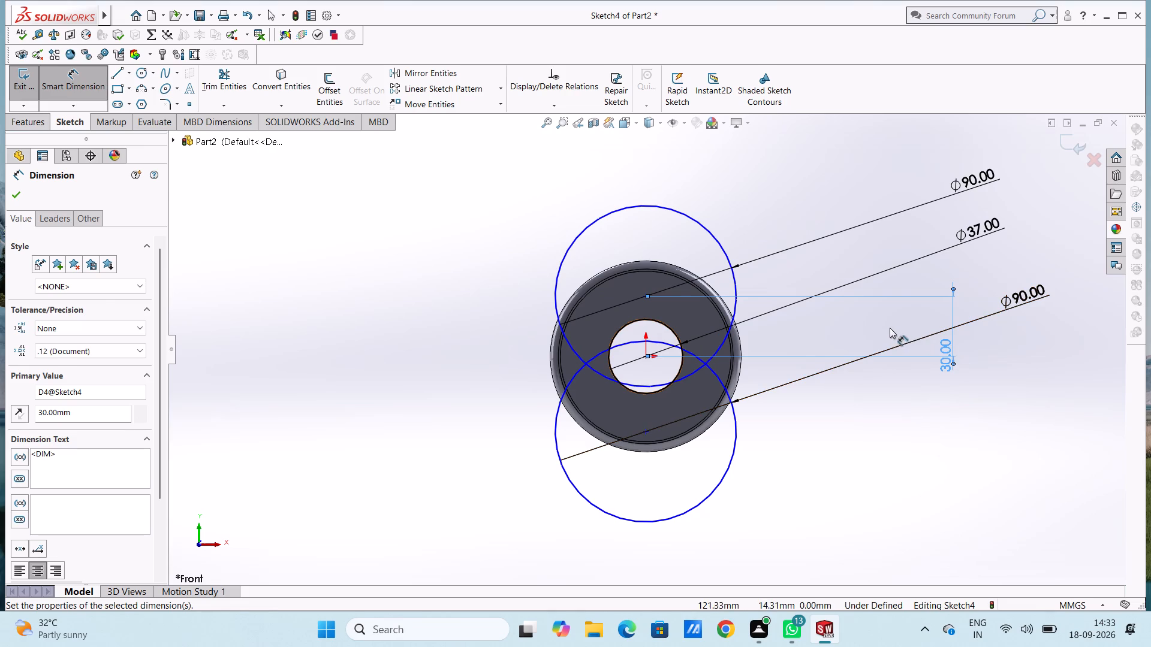
# Dimension the vertical distance from the origin to the lower circle's centre and set it to 30 mm.
pyautogui.click(643, 356)
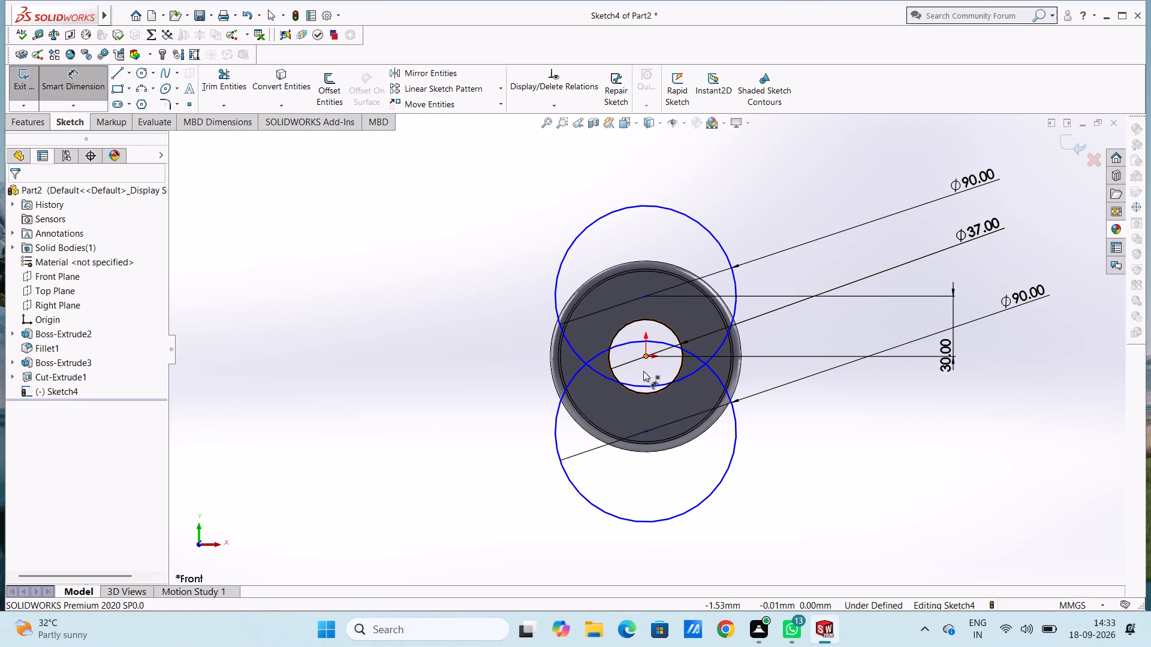
pyautogui.click(646, 430)
pyautogui.click(983, 418)
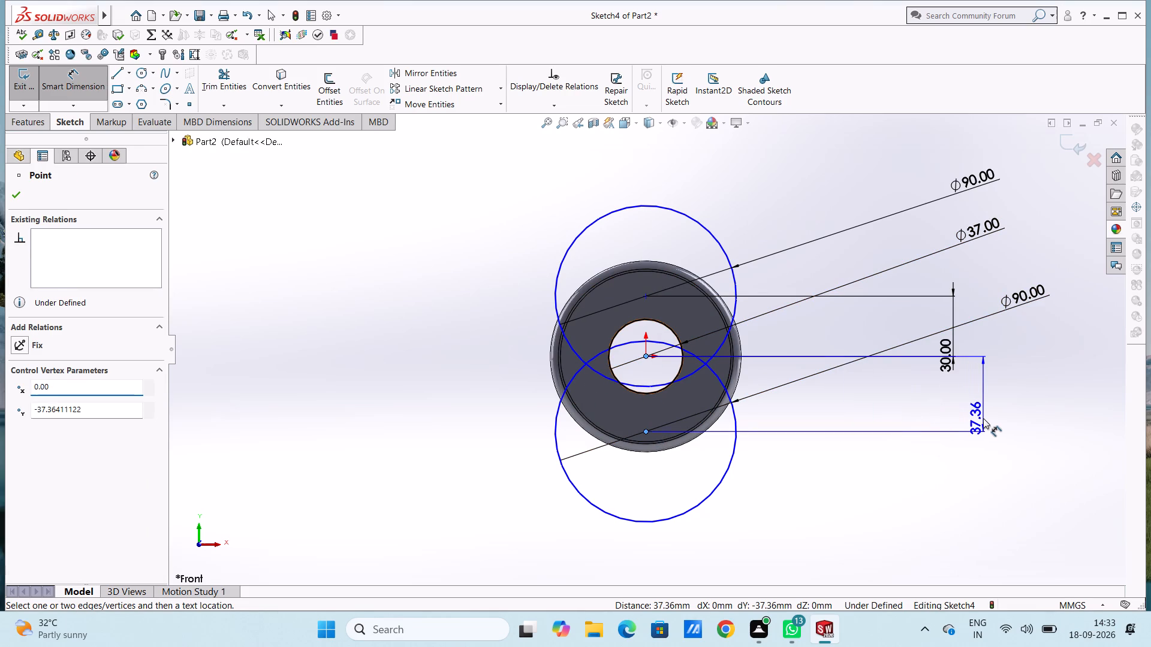
pyautogui.write('30')
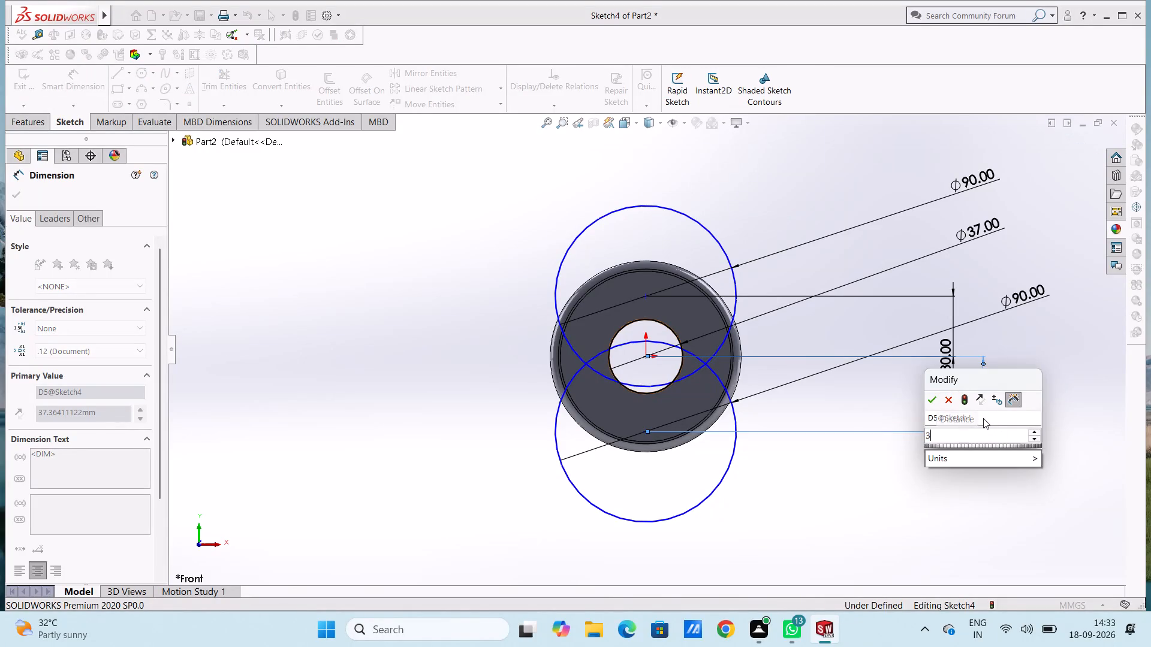
pyautogui.press('Return')
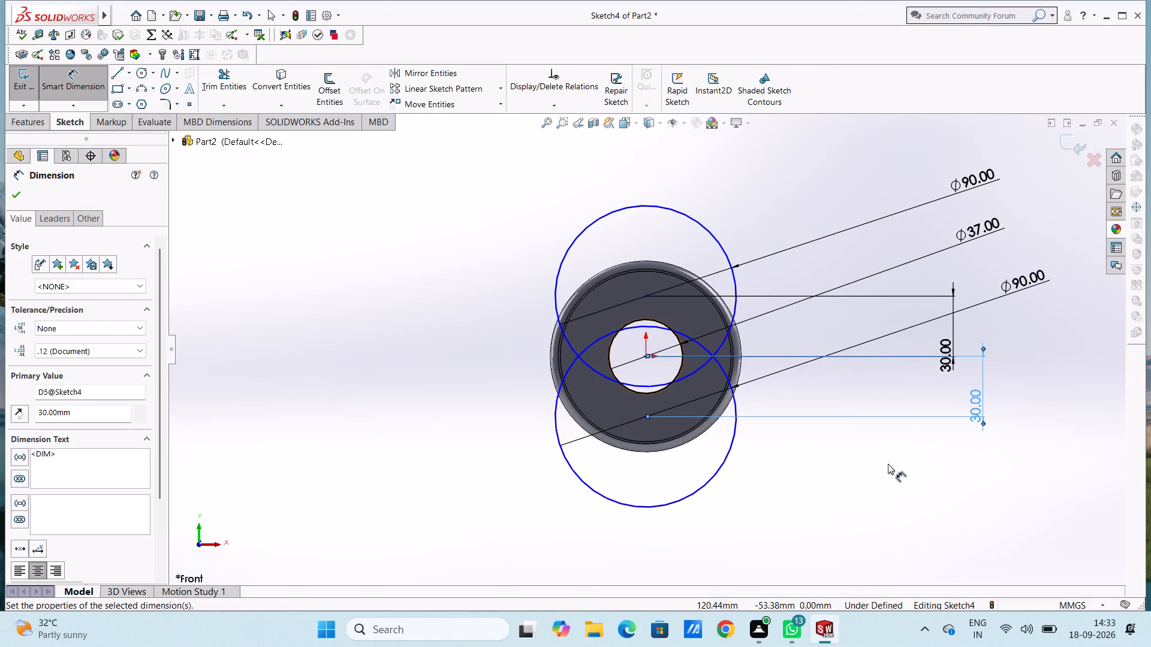
pyautogui.press('Escape')
pyautogui.click(888, 464)
pyautogui.press('Escape')
pyautogui.press('Escape')
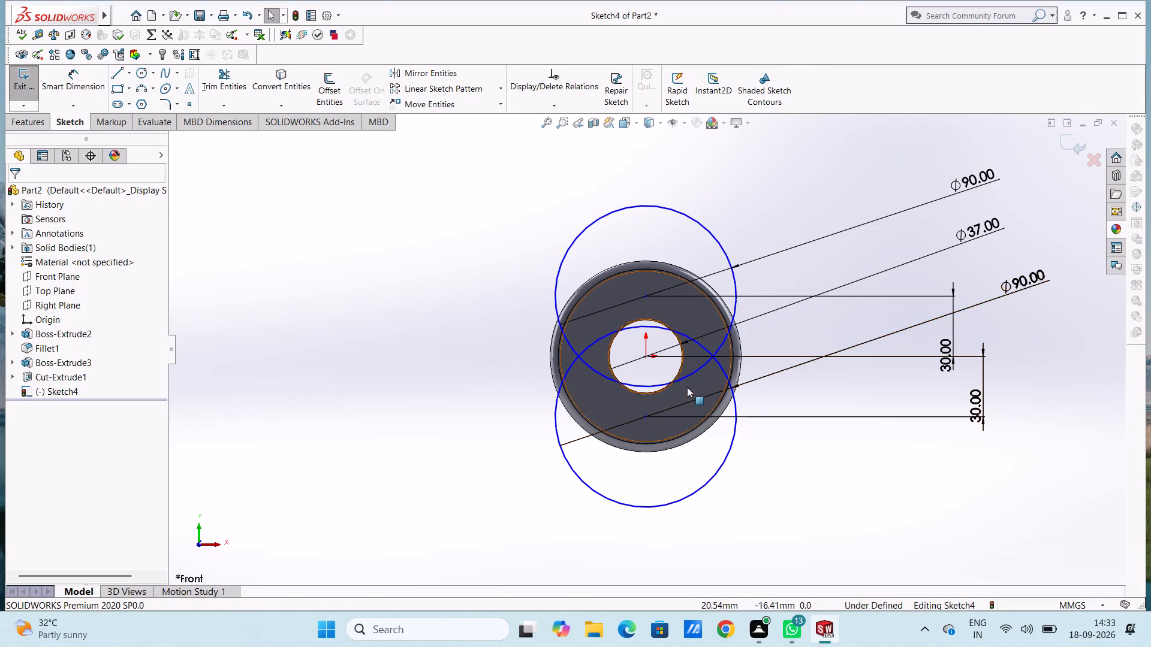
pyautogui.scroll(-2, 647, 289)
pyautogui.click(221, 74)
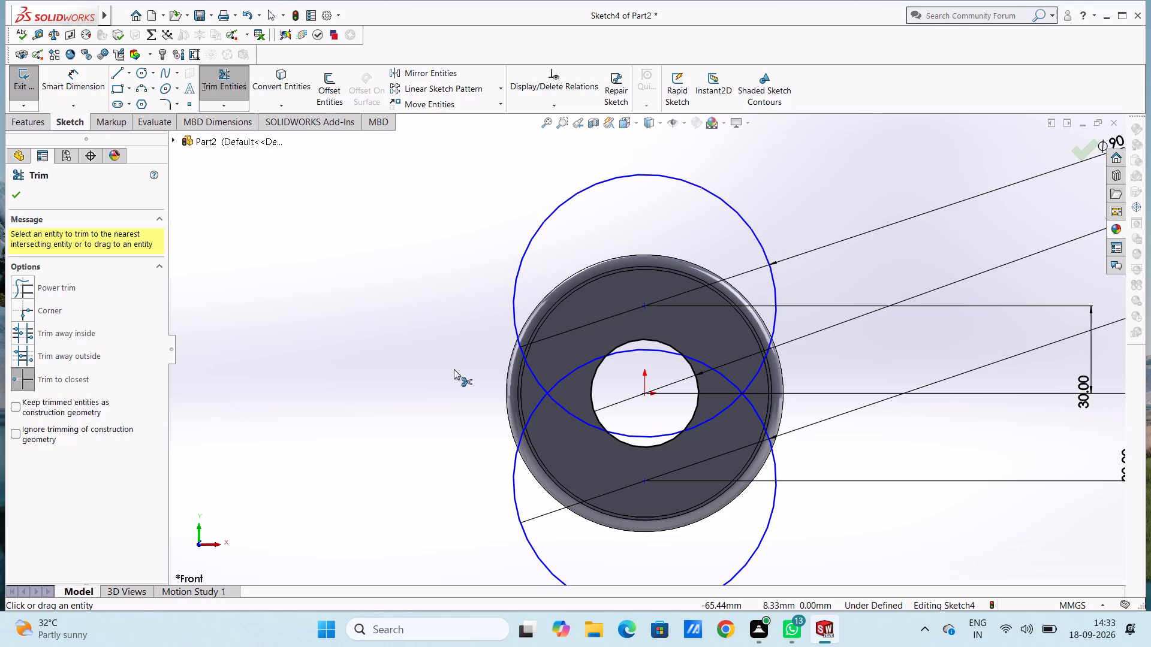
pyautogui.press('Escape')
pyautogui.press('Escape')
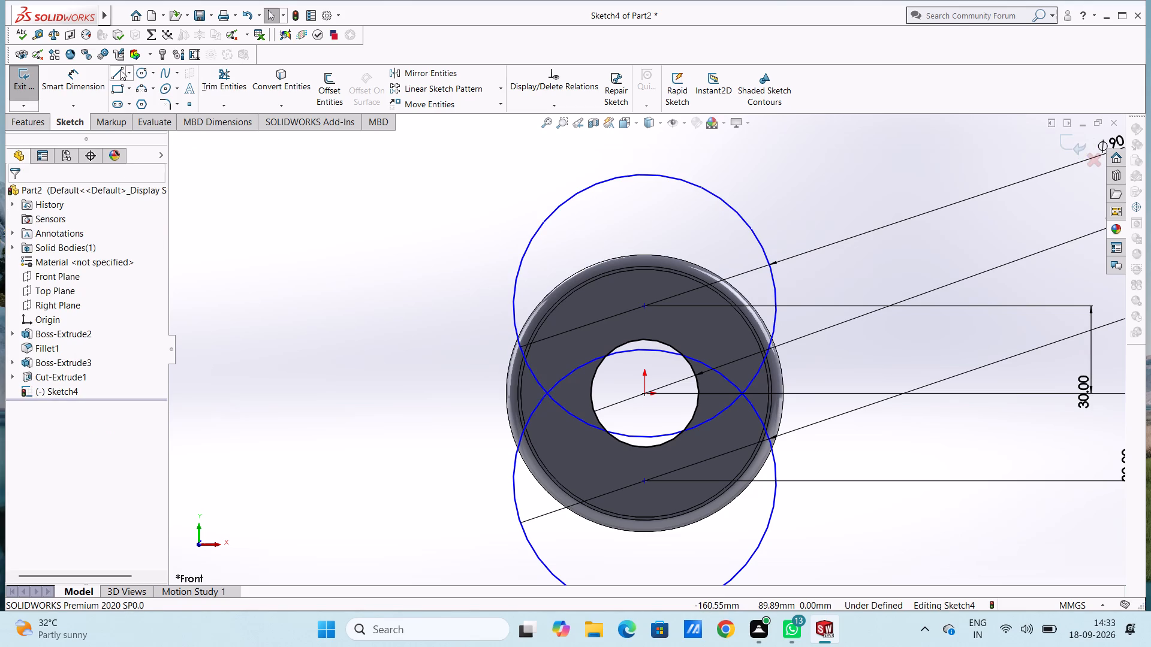
# Draw two vertical 60 mm lines joining the outermost left and right points of the upper and lower circles.
pyautogui.click(120, 71)
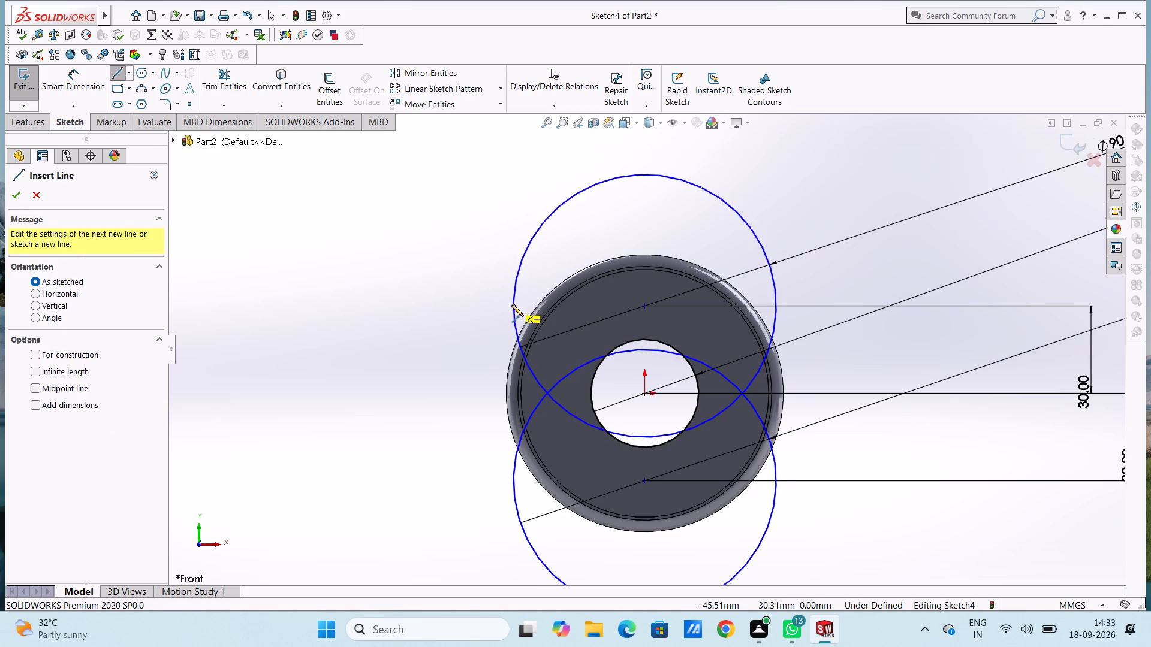
pyautogui.click(511, 305)
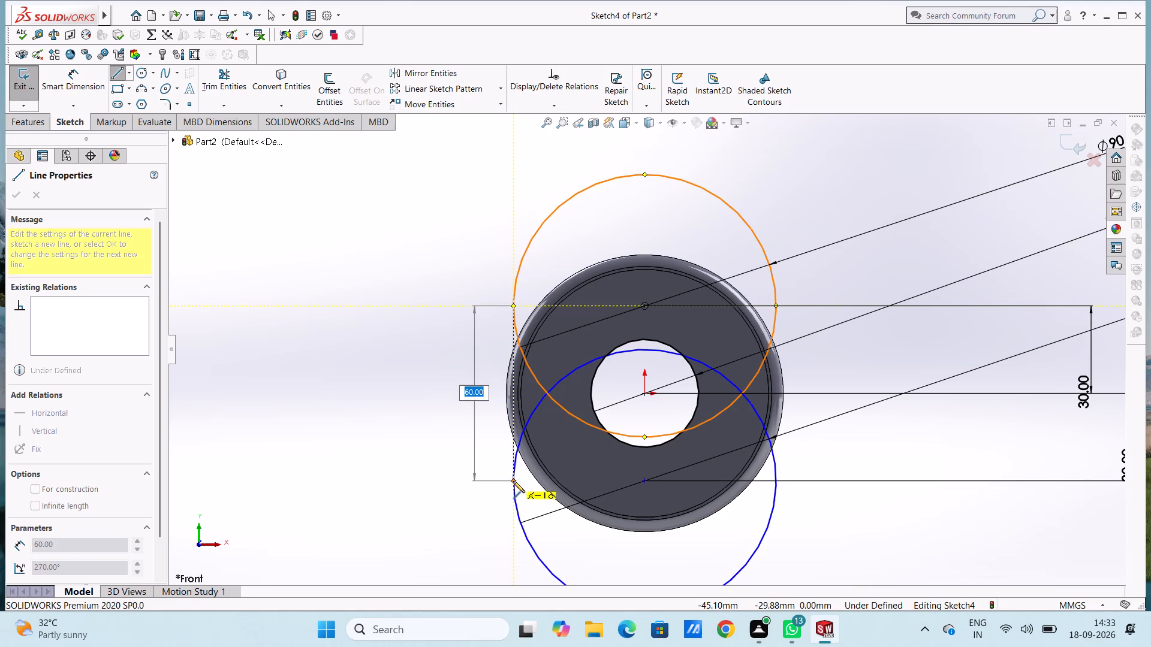
pyautogui.click(513, 482)
pyautogui.press('Escape')
pyautogui.press('Escape')
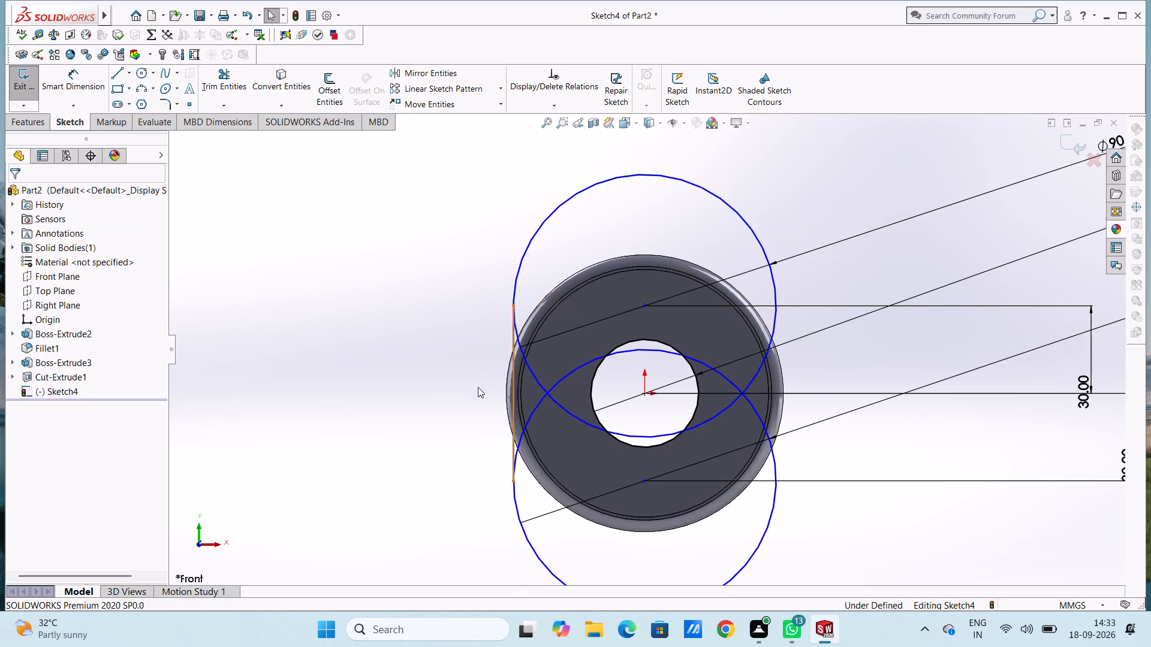
pyautogui.click(120, 69)
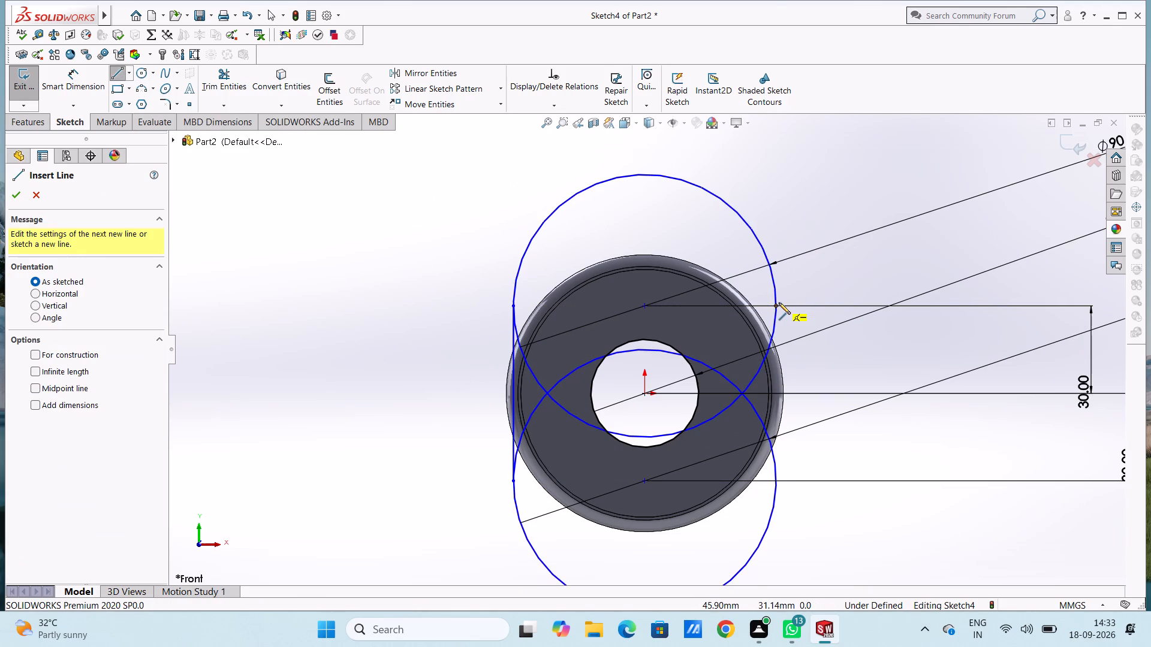
pyautogui.click(773, 304)
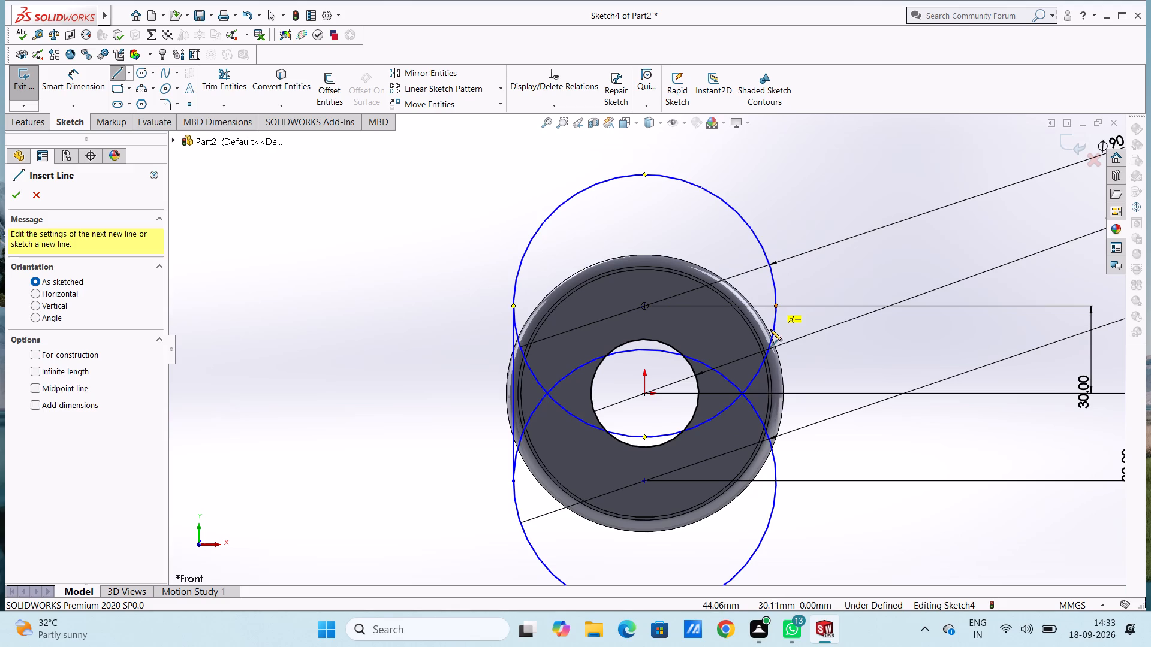
pyautogui.click(775, 481)
pyautogui.press('Escape')
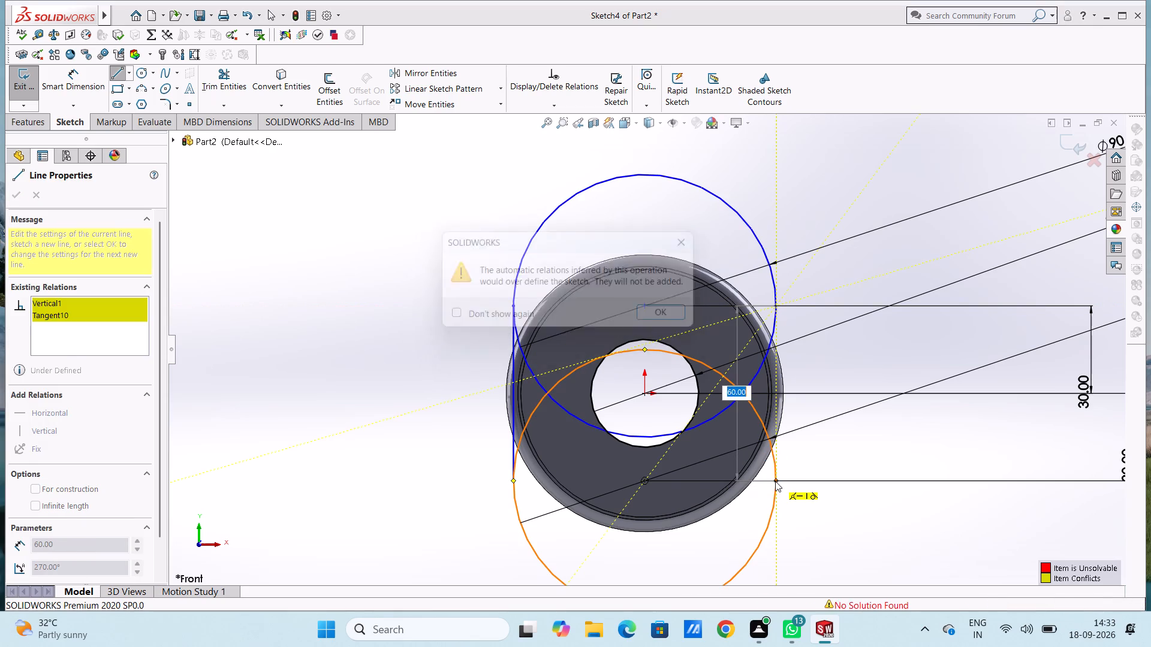
pyautogui.press('Escape')
pyautogui.press('Escape')
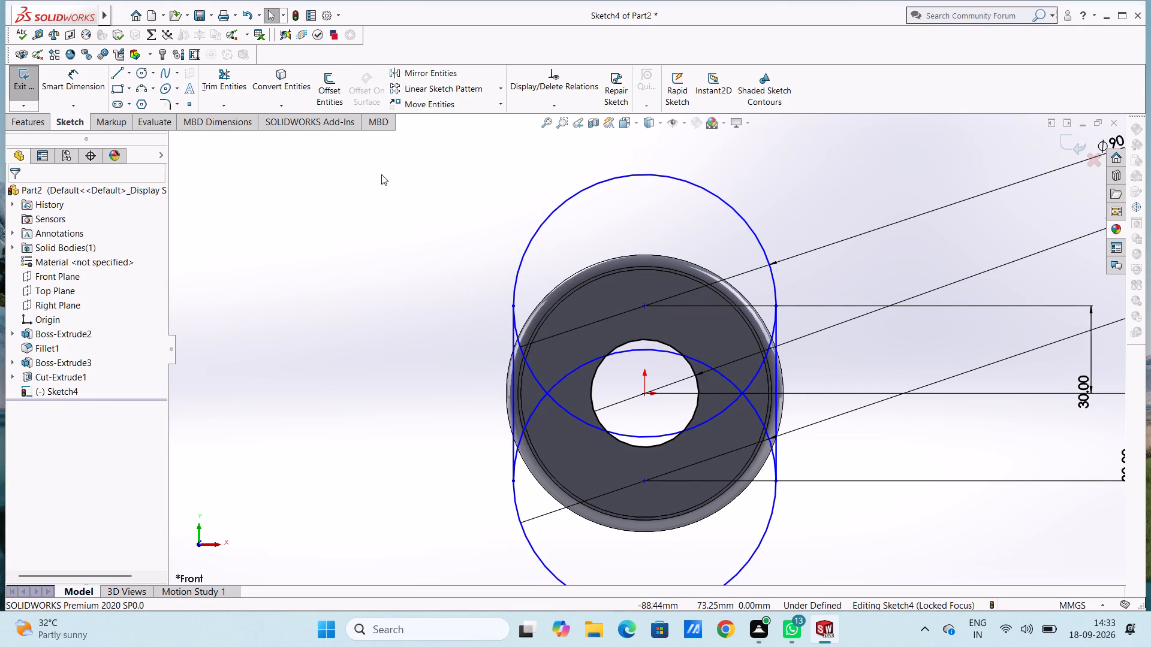
# Trim away the inner overlapping arcs of the two large circles, leaving a slot-shaped outline around the bore circle.
pyautogui.click(235, 79)
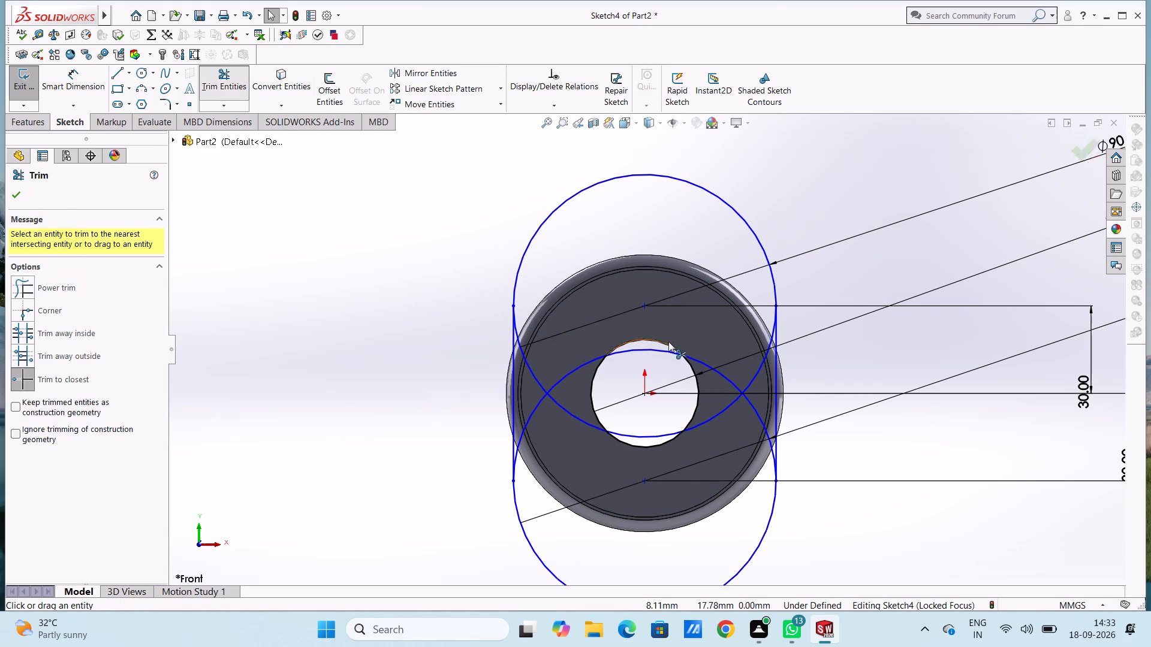
pyautogui.click(532, 382)
pyautogui.click(538, 380)
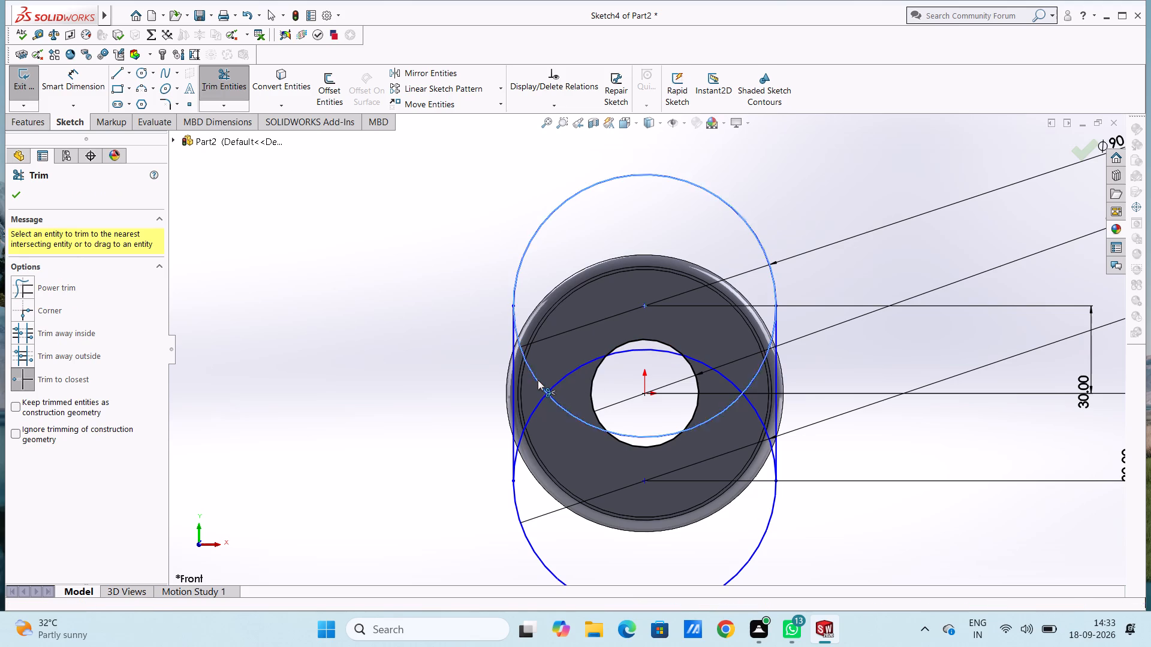
pyautogui.click(549, 393)
pyautogui.tripleClick(549, 393)
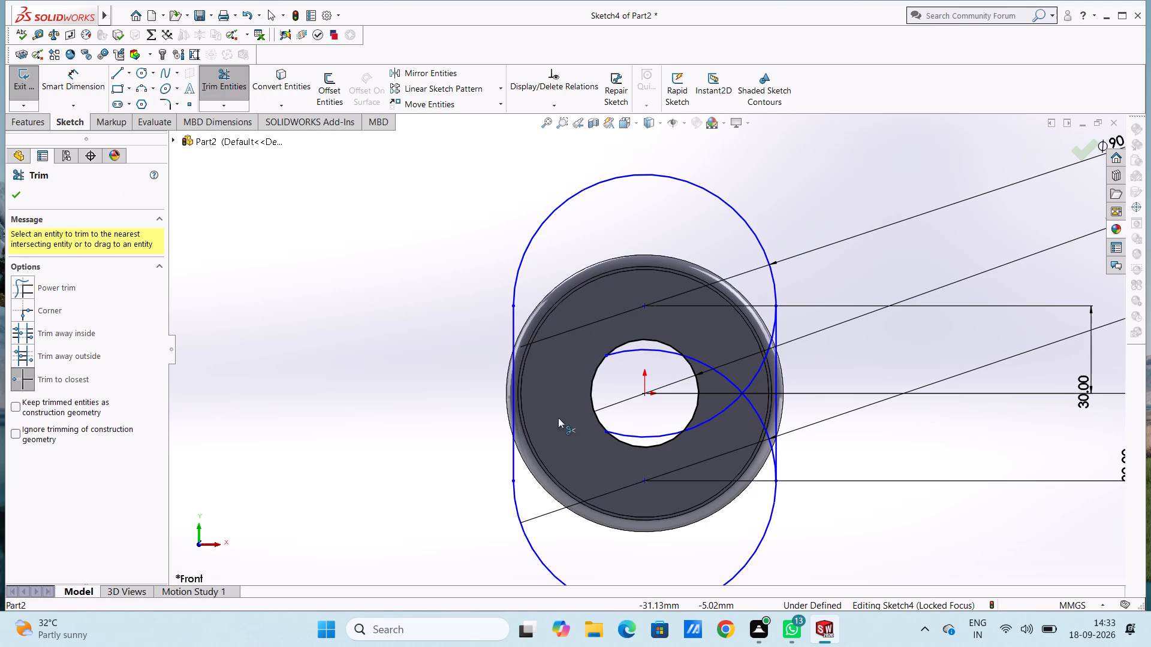
pyautogui.click(640, 437)
pyautogui.click(652, 350)
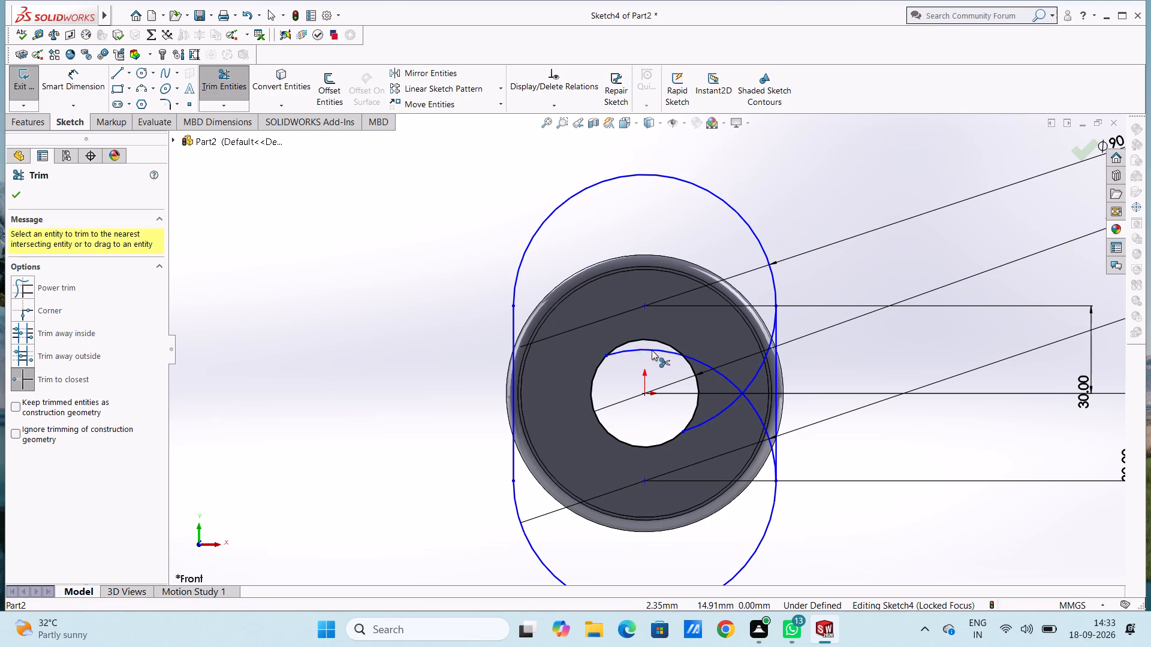
pyautogui.click(731, 380)
pyautogui.click(739, 401)
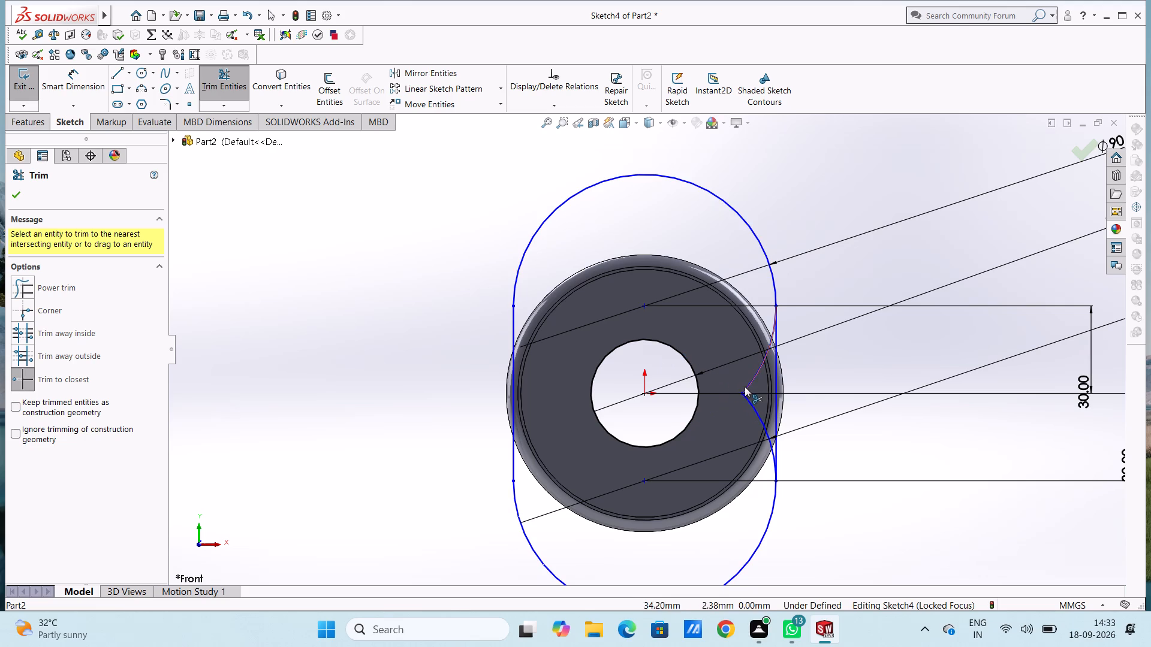
pyautogui.click(745, 386)
pyautogui.click(749, 404)
pyautogui.scroll(2, 749, 406)
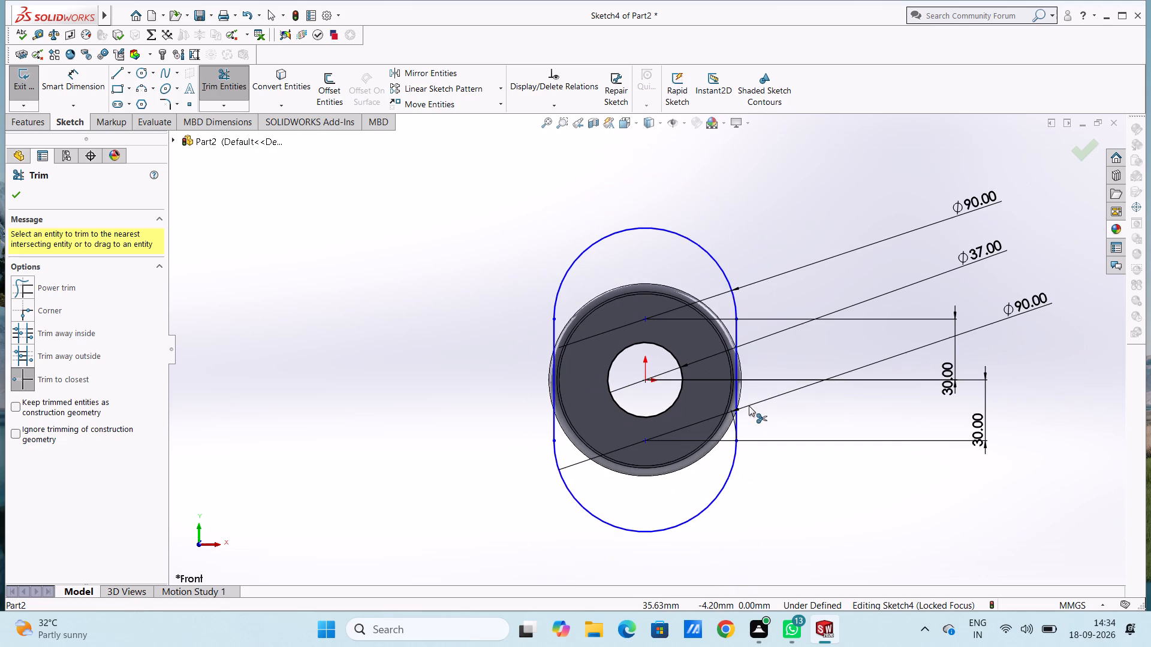
pyautogui.press('Escape')
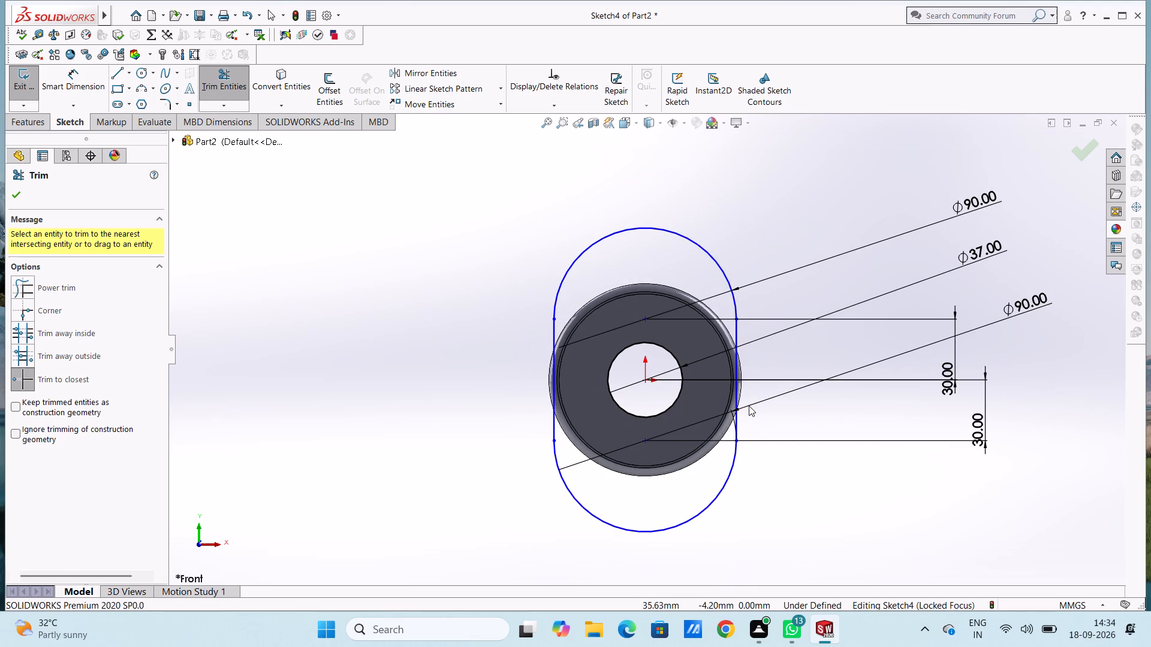
# Dimension the left and right vertical lines of the slot-shaped outline at 60 mm each.
pyautogui.press('Escape')
pyautogui.scroll(-2, 749, 405)
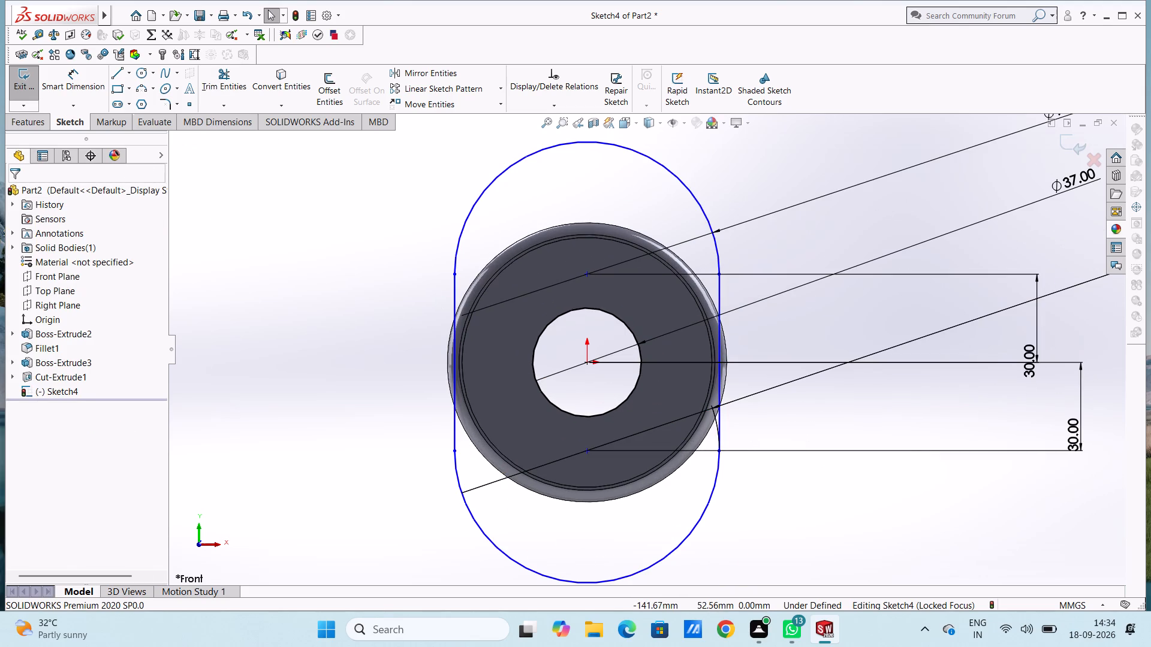
pyautogui.click(97, 83)
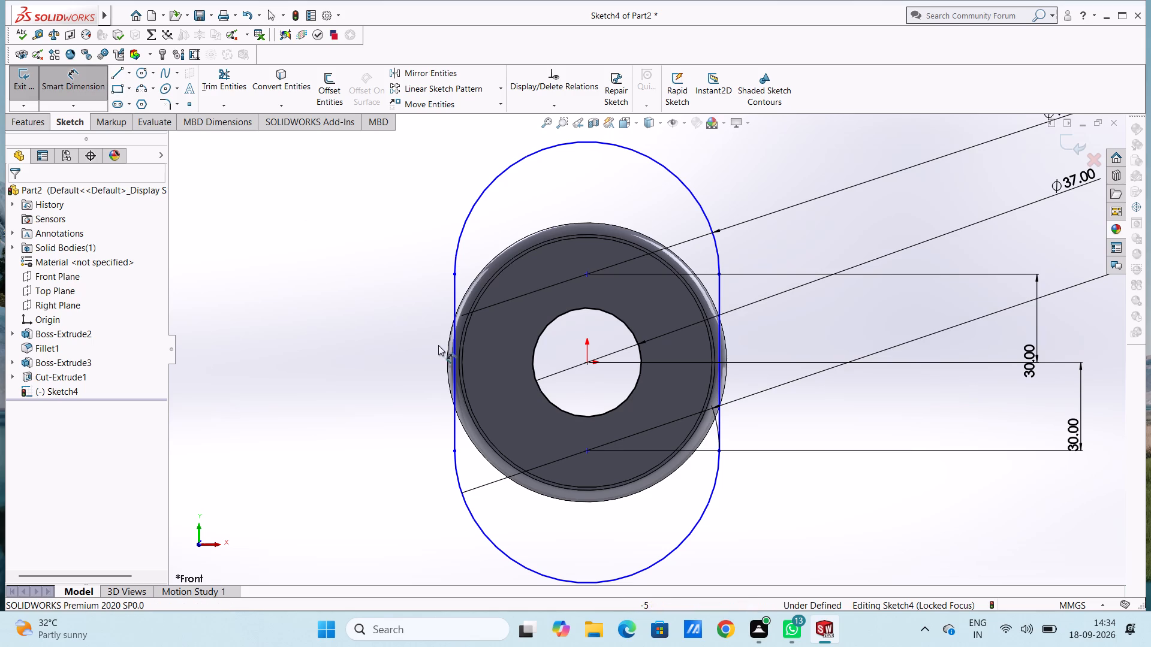
pyautogui.click(454, 356)
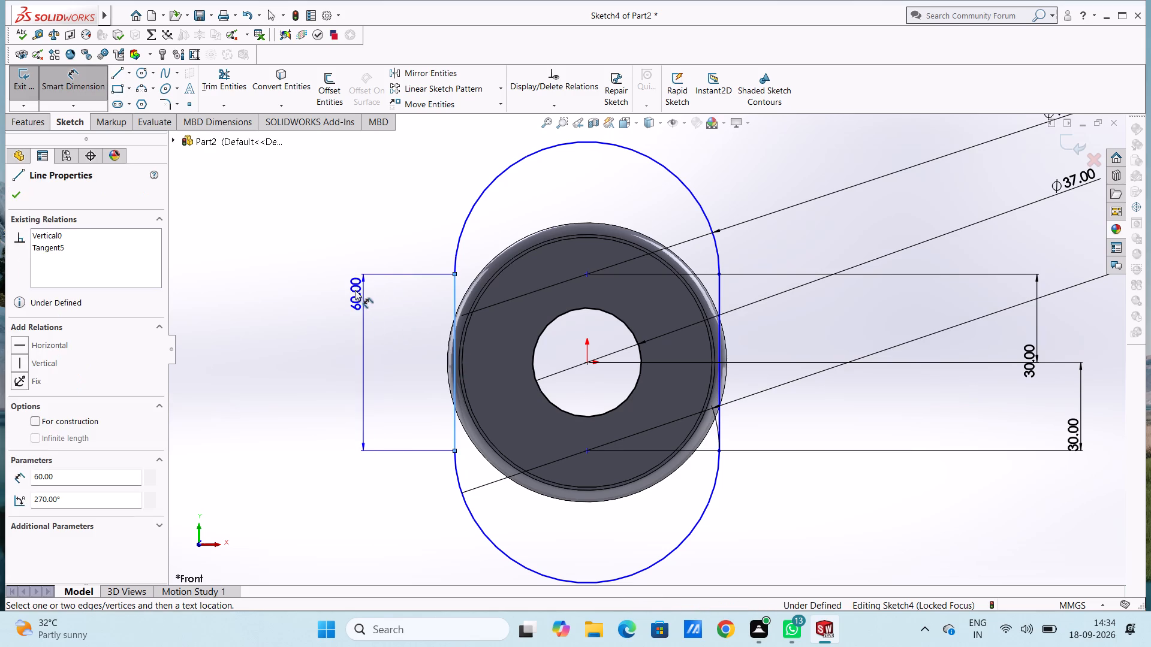
pyautogui.click(352, 287)
pyautogui.click(297, 268)
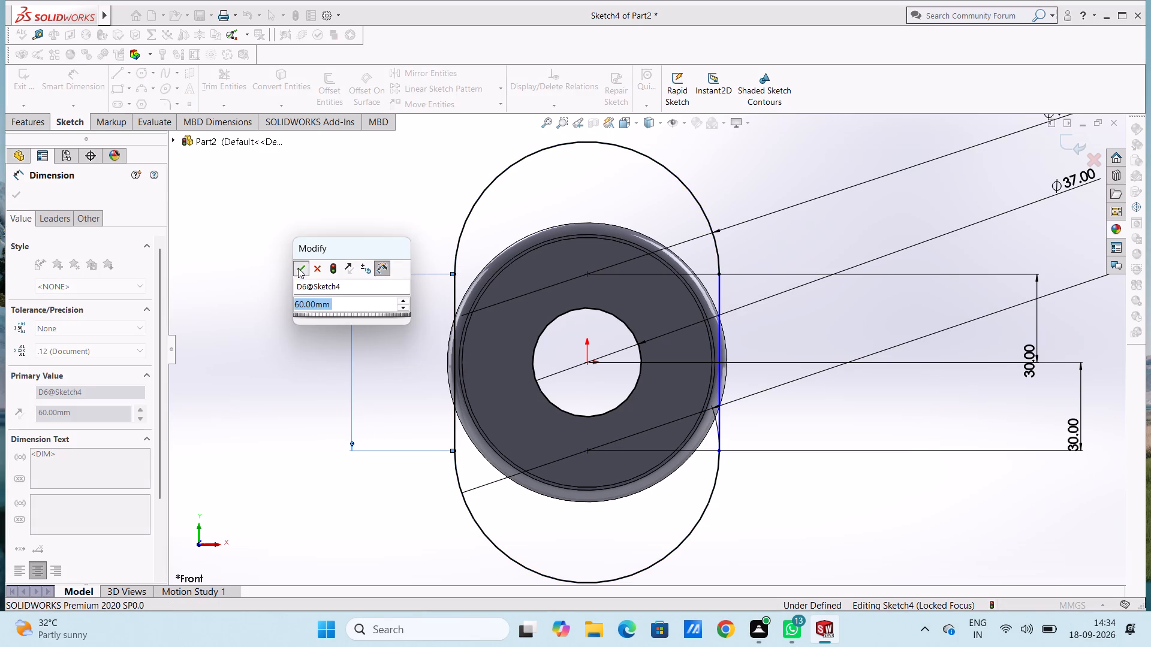
pyautogui.click(297, 240)
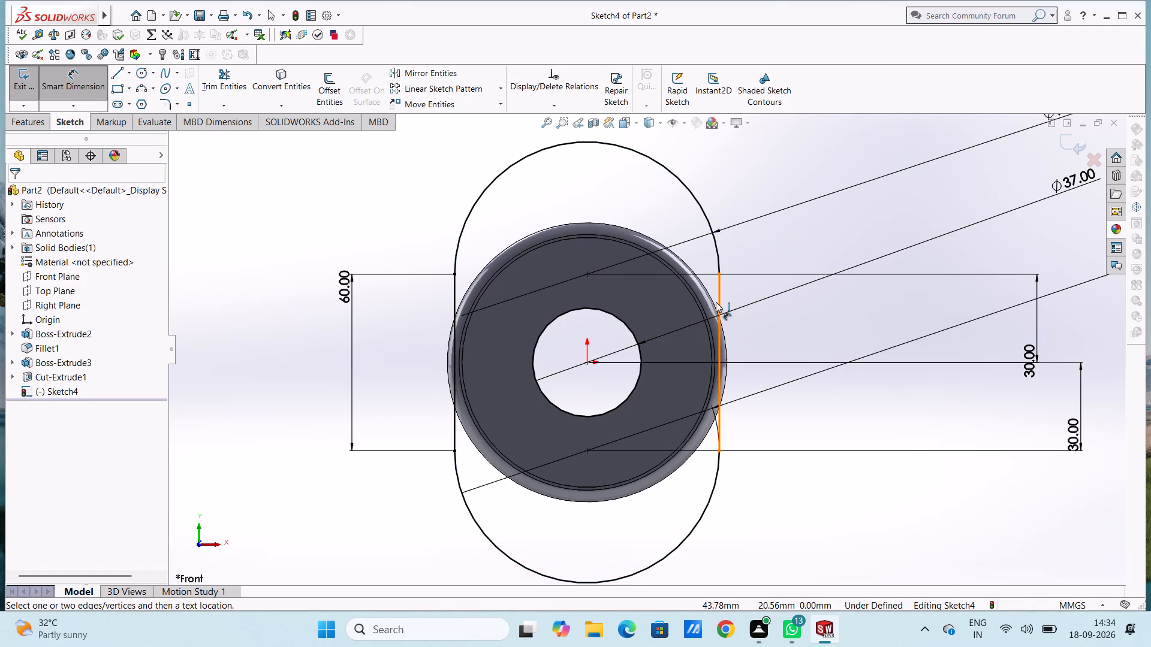
pyautogui.click(717, 301)
pyautogui.click(939, 357)
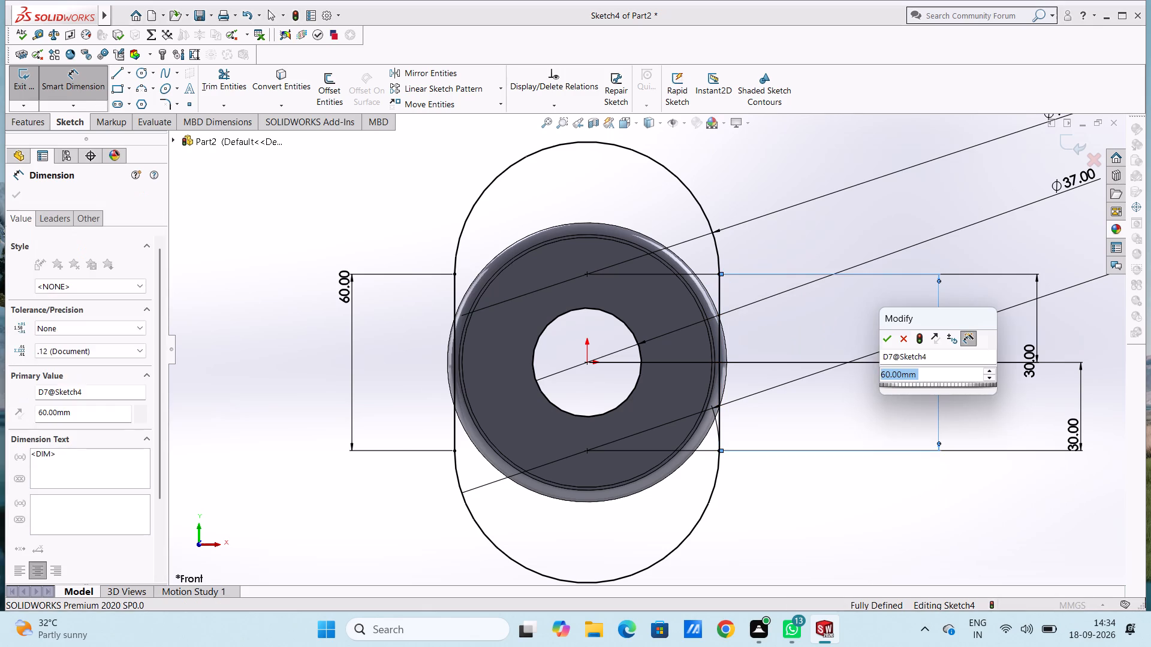
pyautogui.click(888, 337)
pyautogui.click(874, 314)
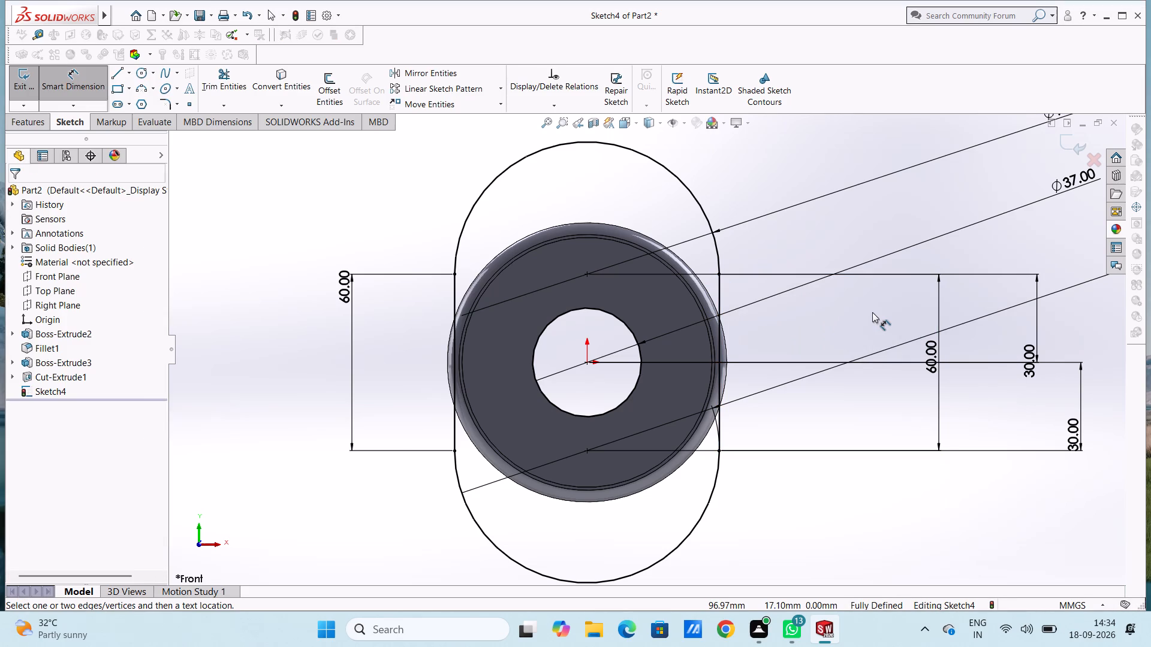
pyautogui.press('Escape')
pyautogui.press('Escape')
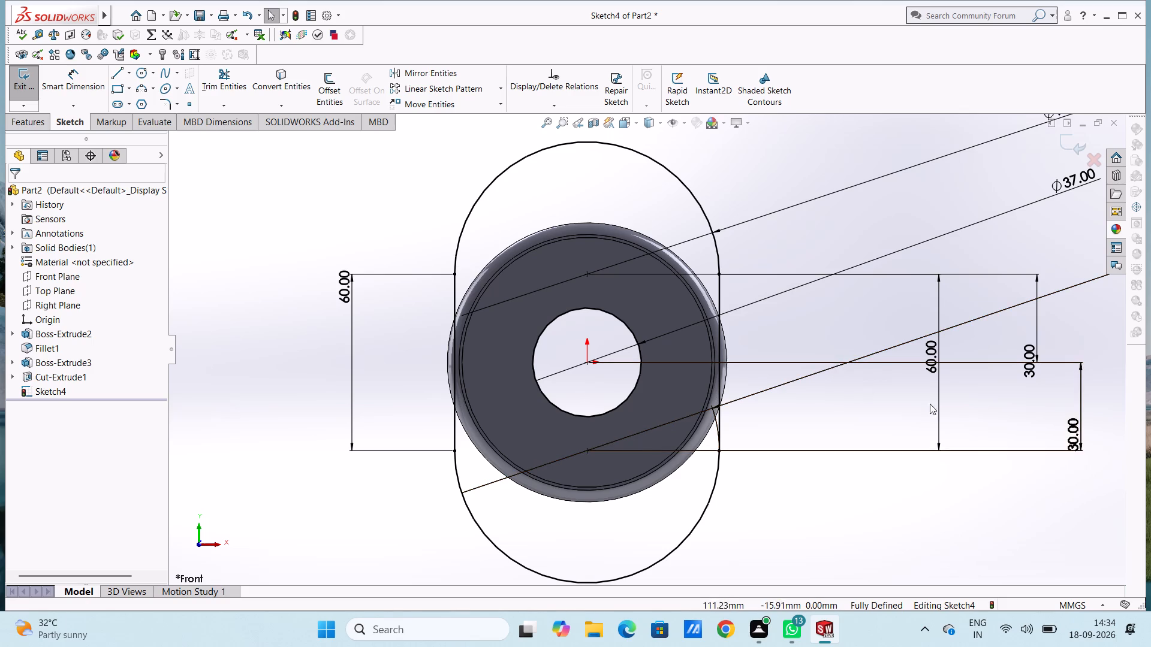
# Extrude the slot-shaped profile with its bore circle as a blind boss 20 mm deep, merged with the cylinder.
pyautogui.moveTo(917, 213); pyautogui.dragTo(859, 282, button='middle')
pyautogui.scroll(3, 859, 282)
pyautogui.moveTo(901, 248); pyautogui.dragTo(856, 279, button='middle')
pyautogui.moveTo(921, 250); pyautogui.dragTo(936, 240, button='middle')
pyautogui.moveTo(936, 240); pyautogui.dragTo(966, 225, button='middle')
pyautogui.scroll(1, 966, 225)
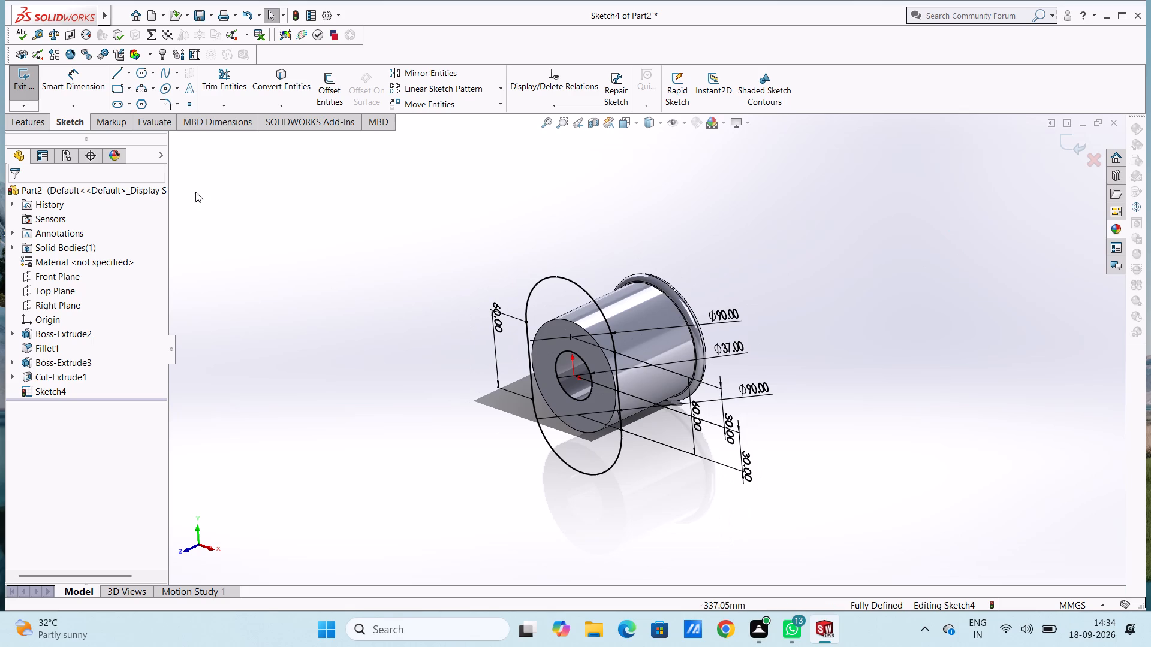
pyautogui.click(34, 120)
pyautogui.click(35, 89)
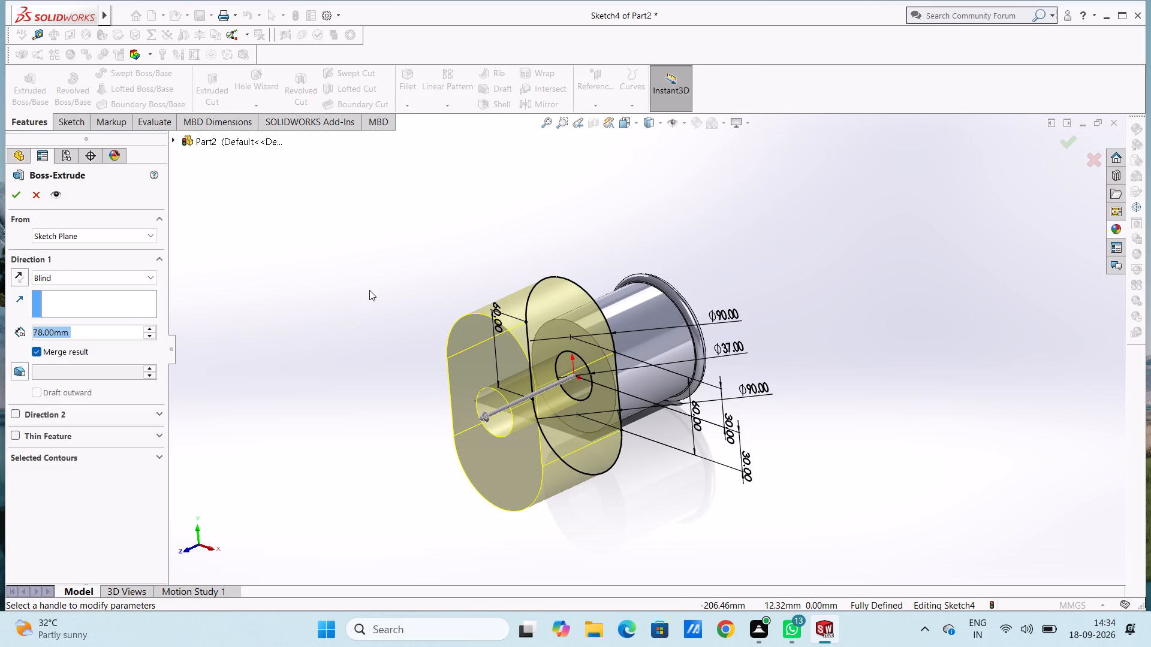
pyautogui.write('20')
pyautogui.press('Return')
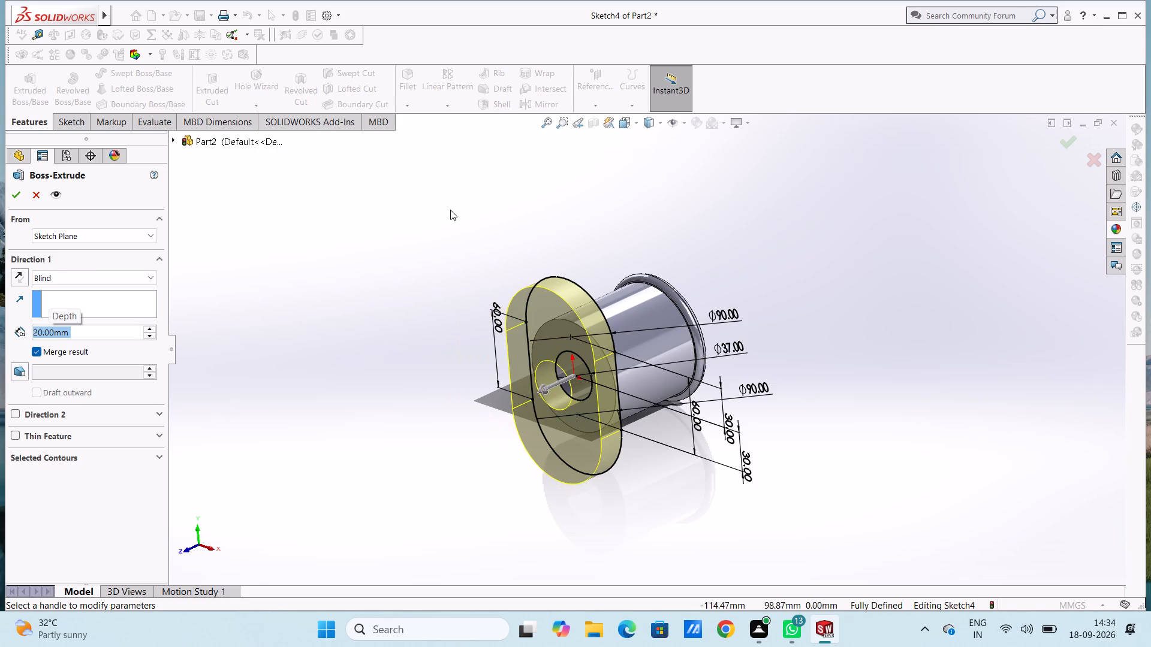
pyautogui.moveTo(448, 210); pyautogui.dragTo(423, 235, button='middle')
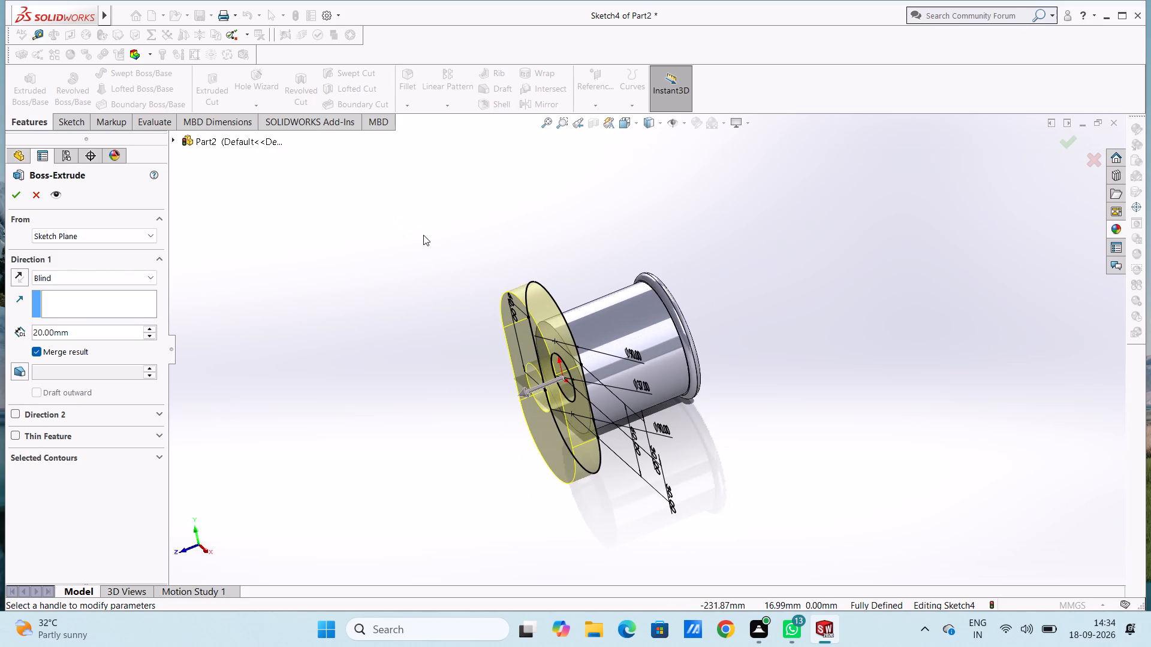
pyautogui.click(12, 196)
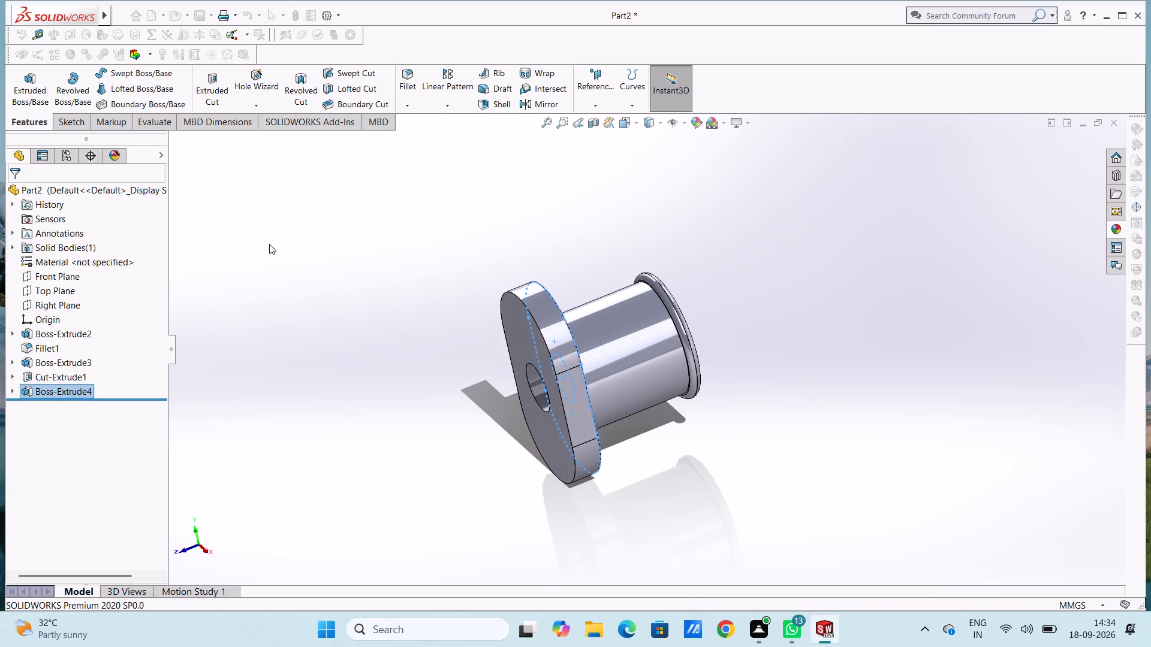
pyautogui.click(271, 247)
# Examine the slot-shaped flange, the cylinder and the through bore from several angles.
pyautogui.moveTo(278, 247); pyautogui.dragTo(535, 407, button='middle')
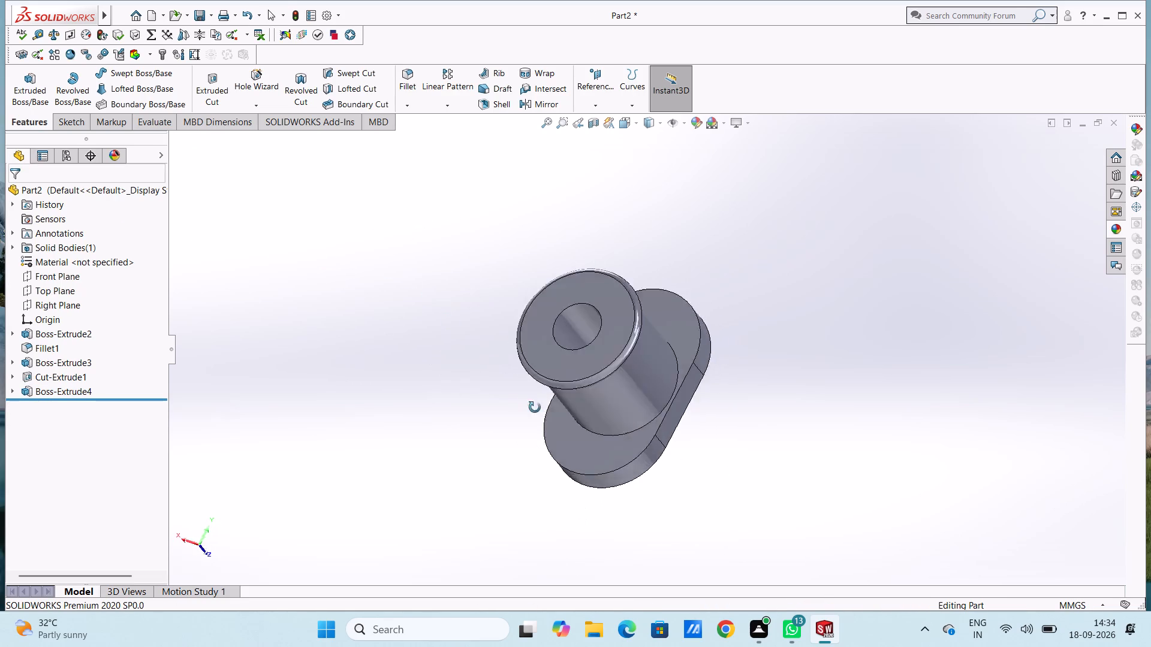
pyautogui.moveTo(535, 407); pyautogui.dragTo(403, 437, button='middle')
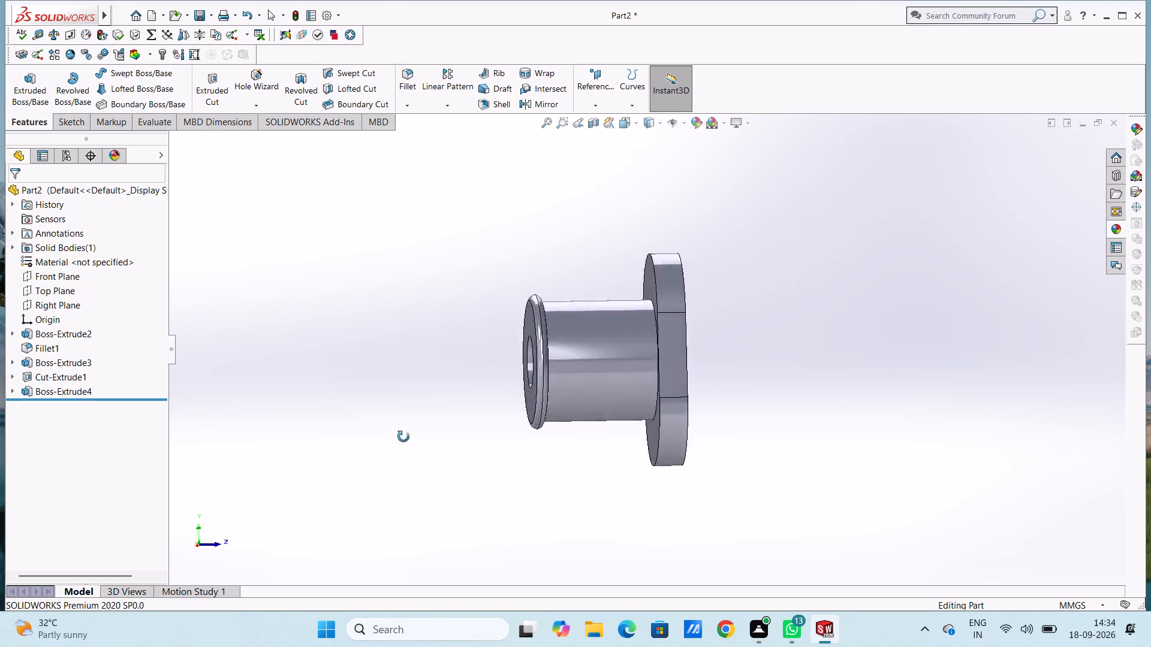
pyautogui.moveTo(403, 437); pyautogui.dragTo(380, 455, button='middle')
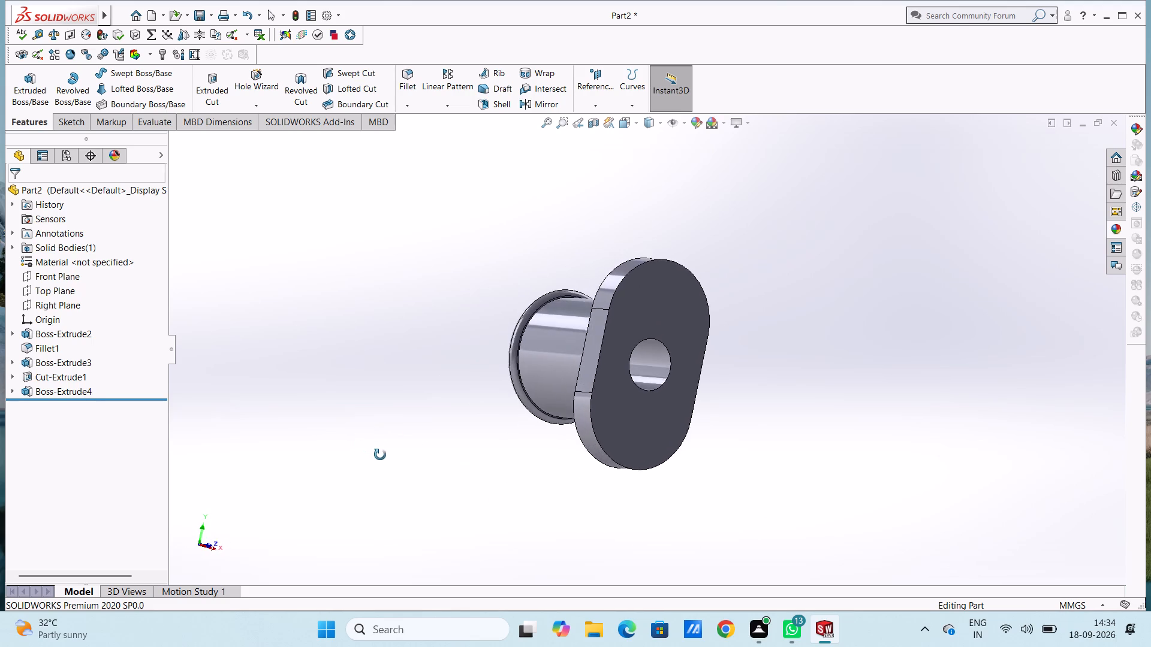
pyautogui.moveTo(380, 455); pyautogui.dragTo(463, 510, button='middle')
pyautogui.moveTo(463, 372); pyautogui.dragTo(463, 373, button='middle')
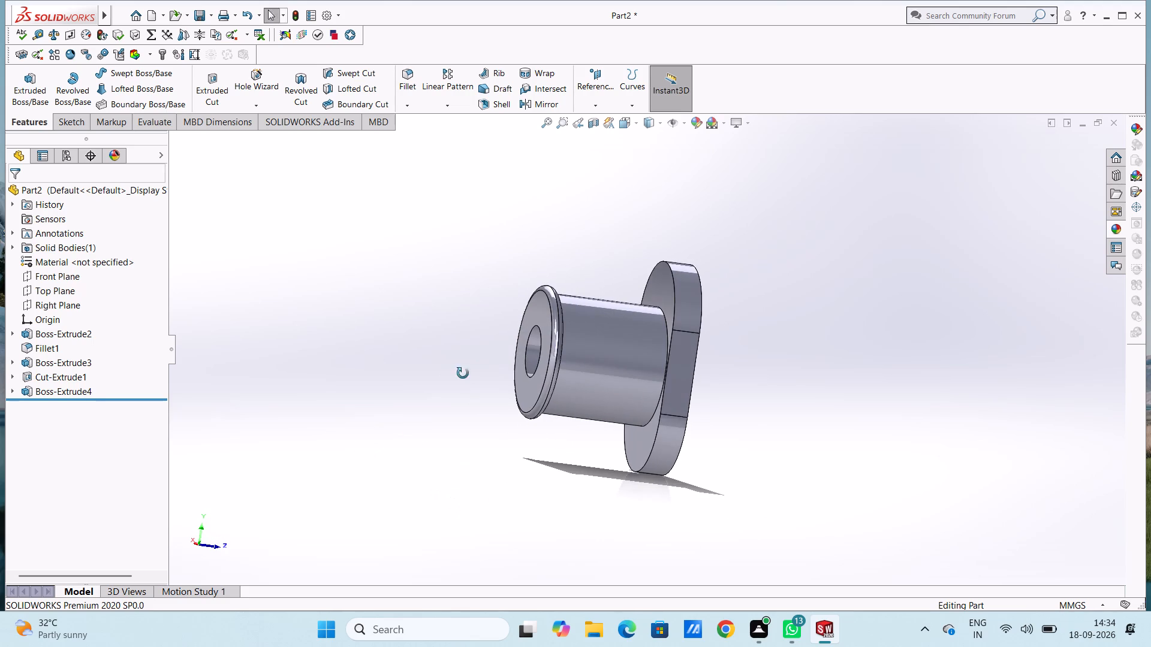
pyautogui.moveTo(463, 373); pyautogui.dragTo(490, 522, button='middle')
pyautogui.moveTo(426, 233); pyautogui.dragTo(432, 319, button='middle')
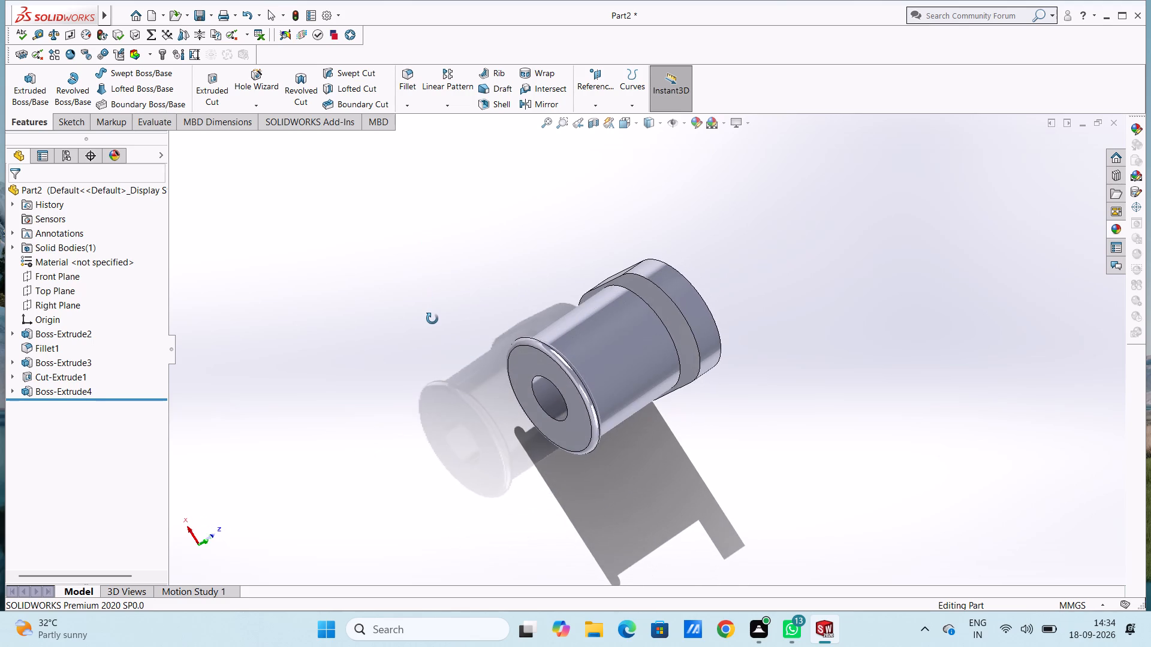
pyautogui.moveTo(432, 319); pyautogui.dragTo(427, 315, button='middle')
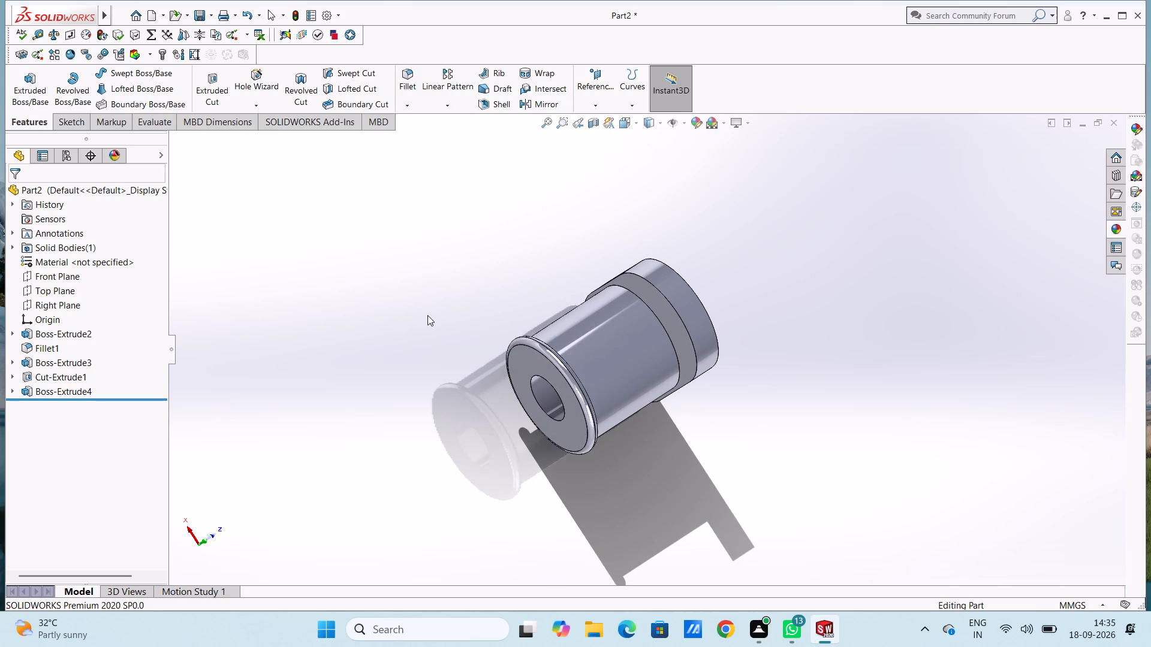
pyautogui.moveTo(412, 285); pyautogui.dragTo(395, 298, button='middle')
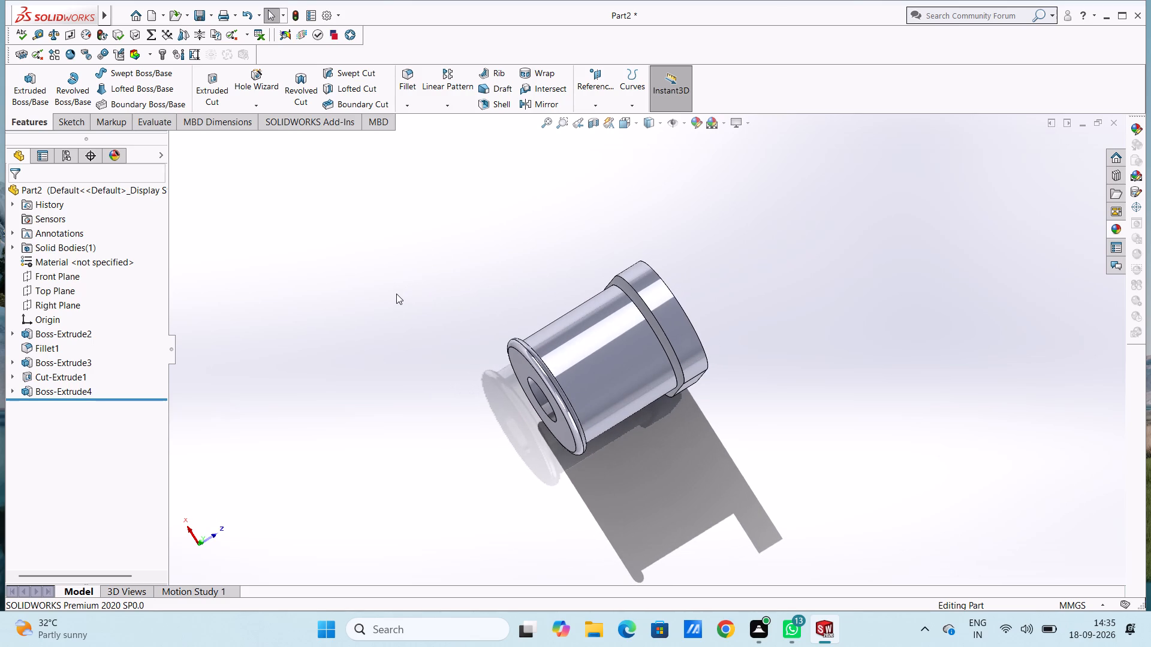
# Create a reference plane from the Top Plane with a 0 mm offset.
pyautogui.hotkey('ctrl', '5')
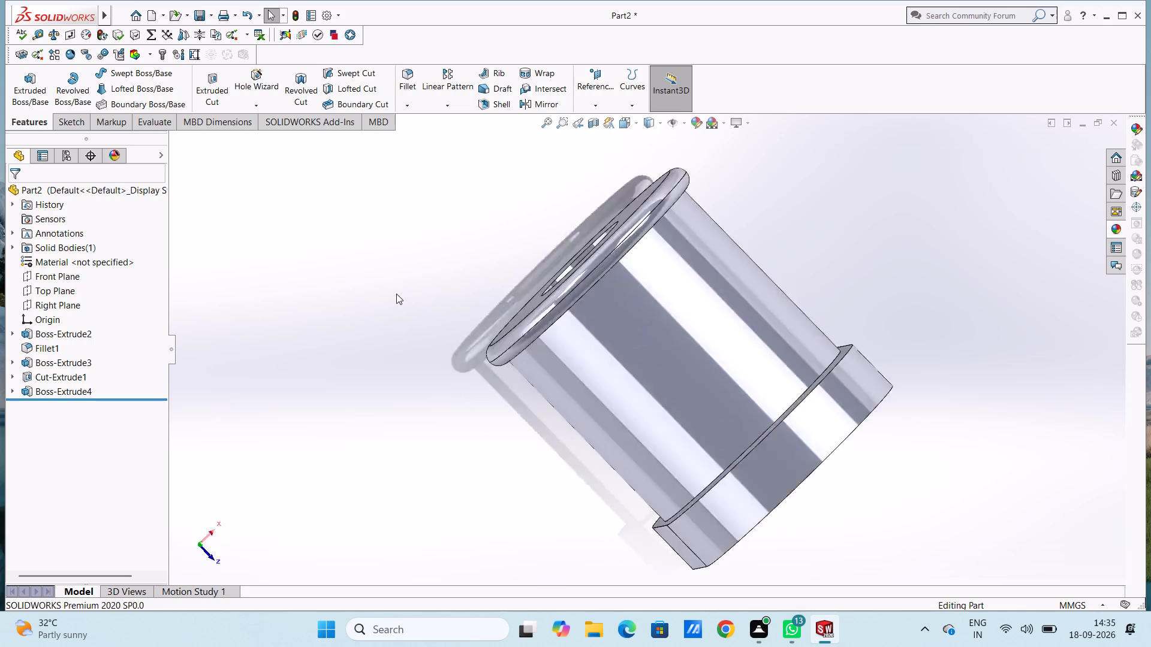
pyautogui.hotkey('ctrl', '3')
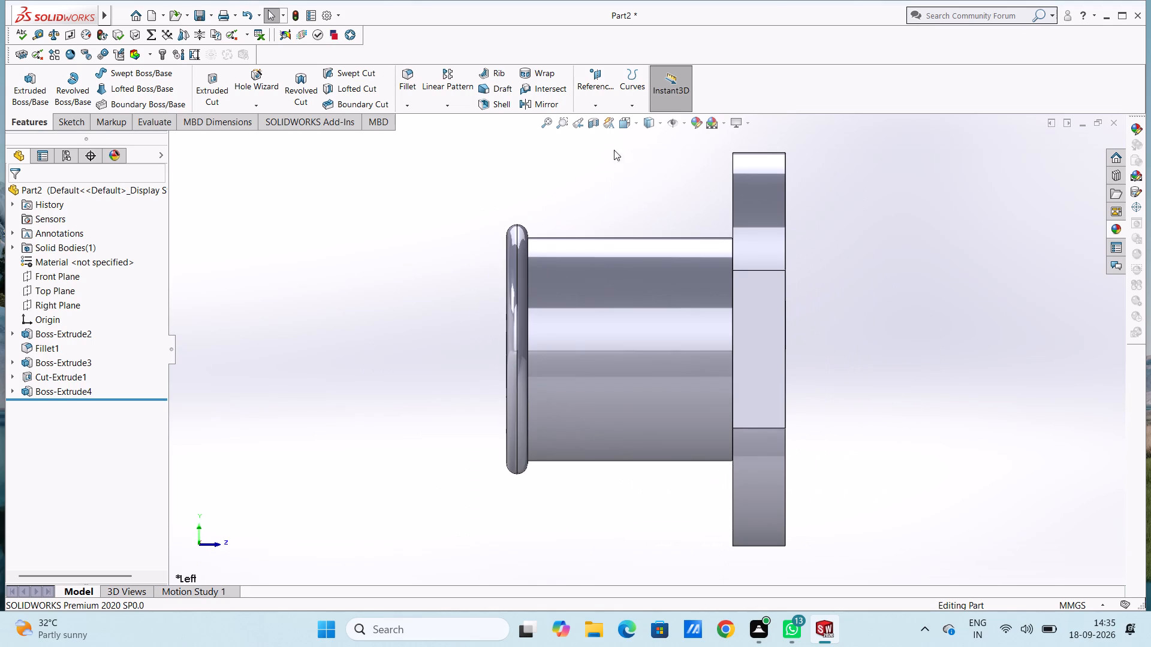
pyautogui.click(598, 74)
pyautogui.click(604, 116)
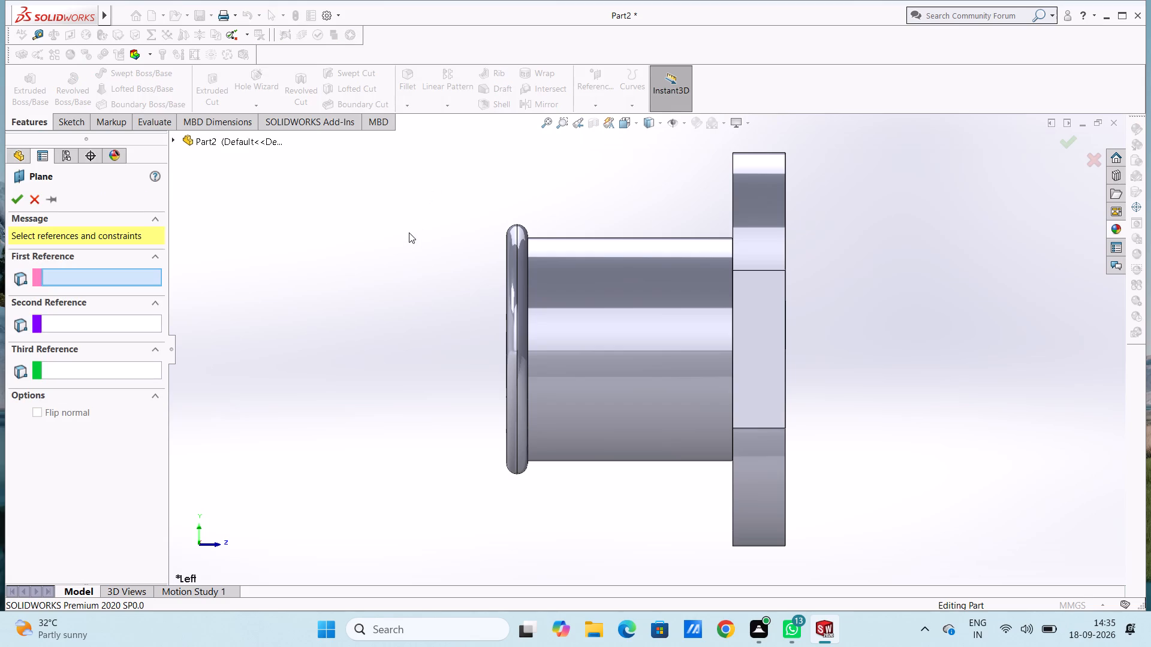
pyautogui.click(169, 137)
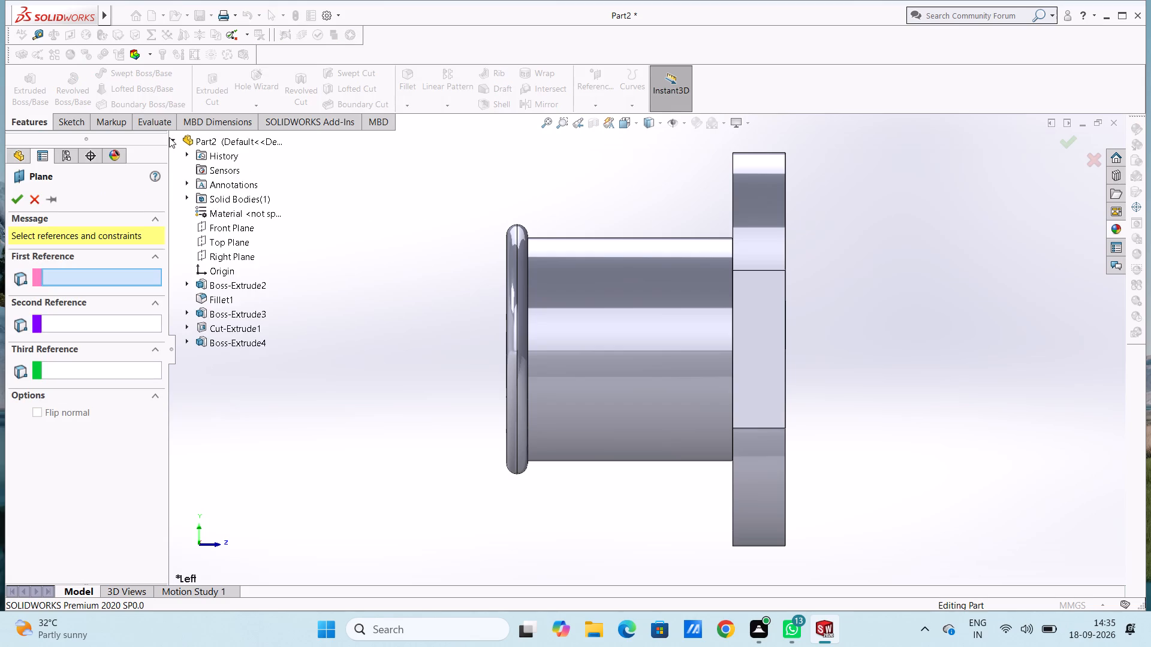
pyautogui.click(219, 243)
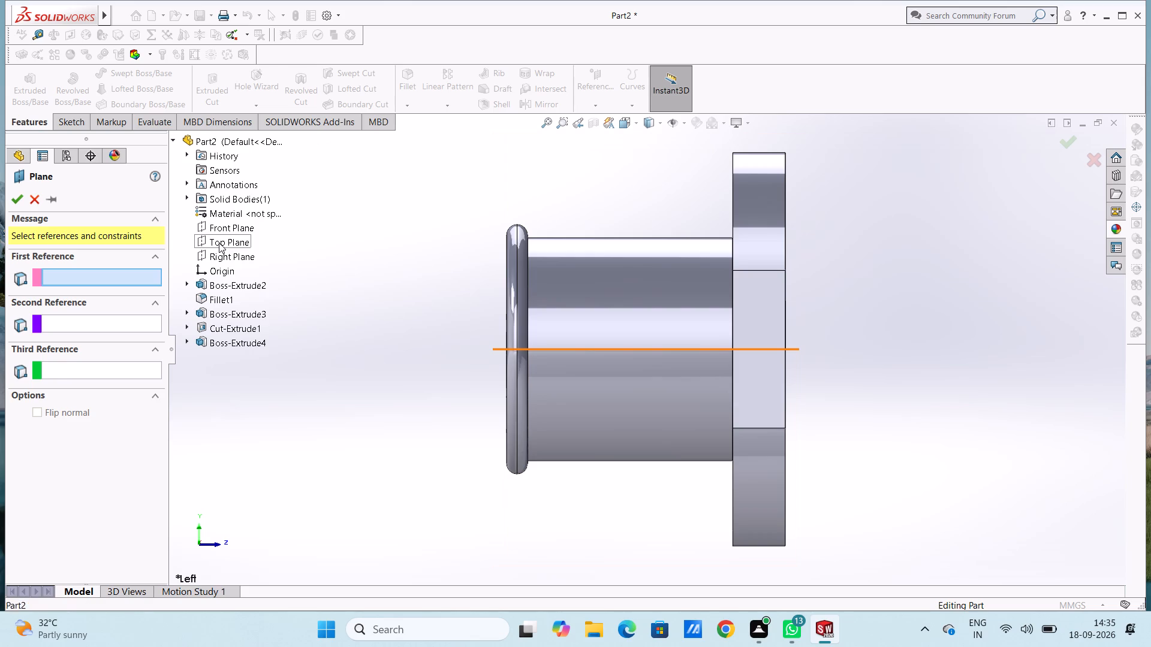
pyautogui.doubleClick(112, 385)
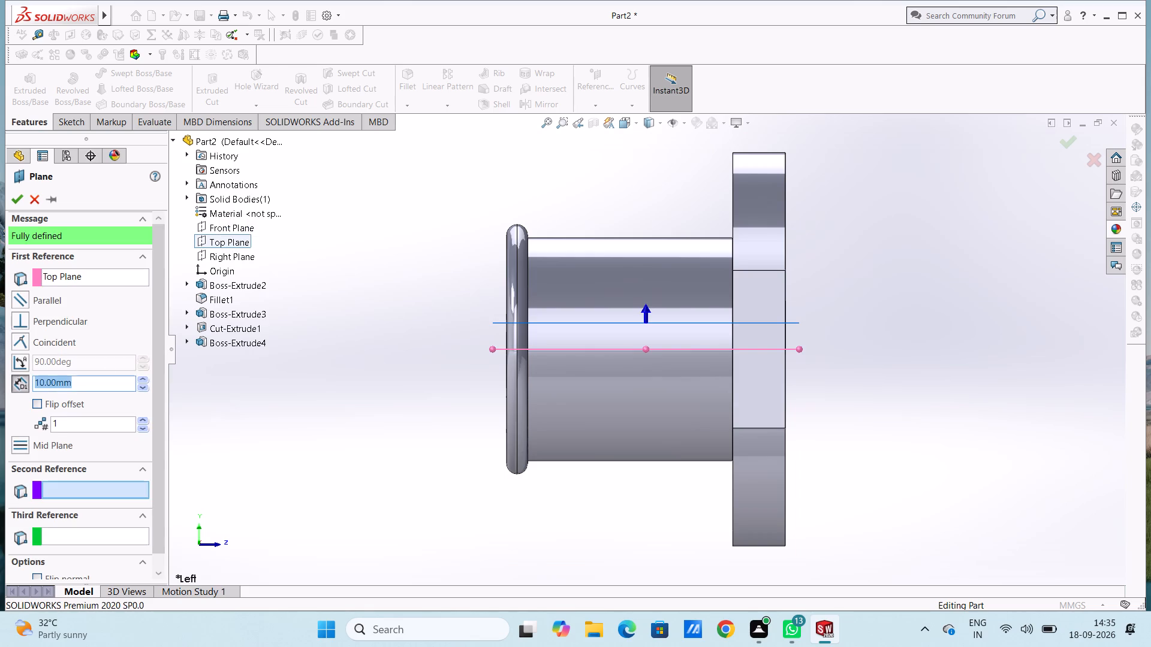
pyautogui.press('0')
pyautogui.press('Return')
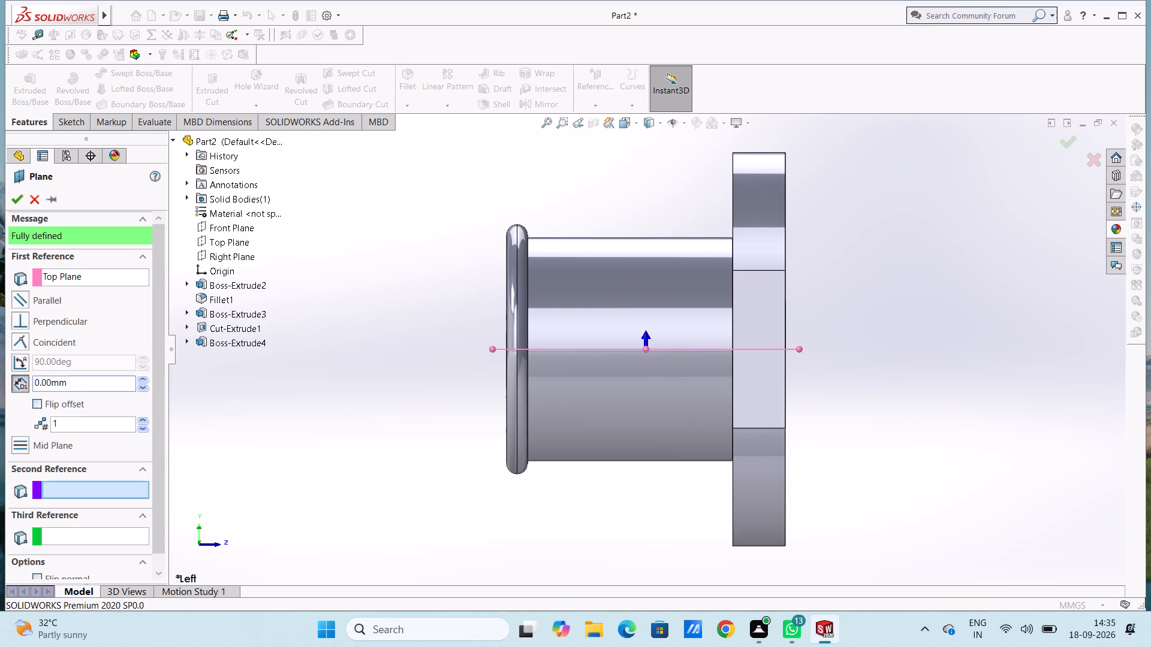
pyautogui.click(18, 202)
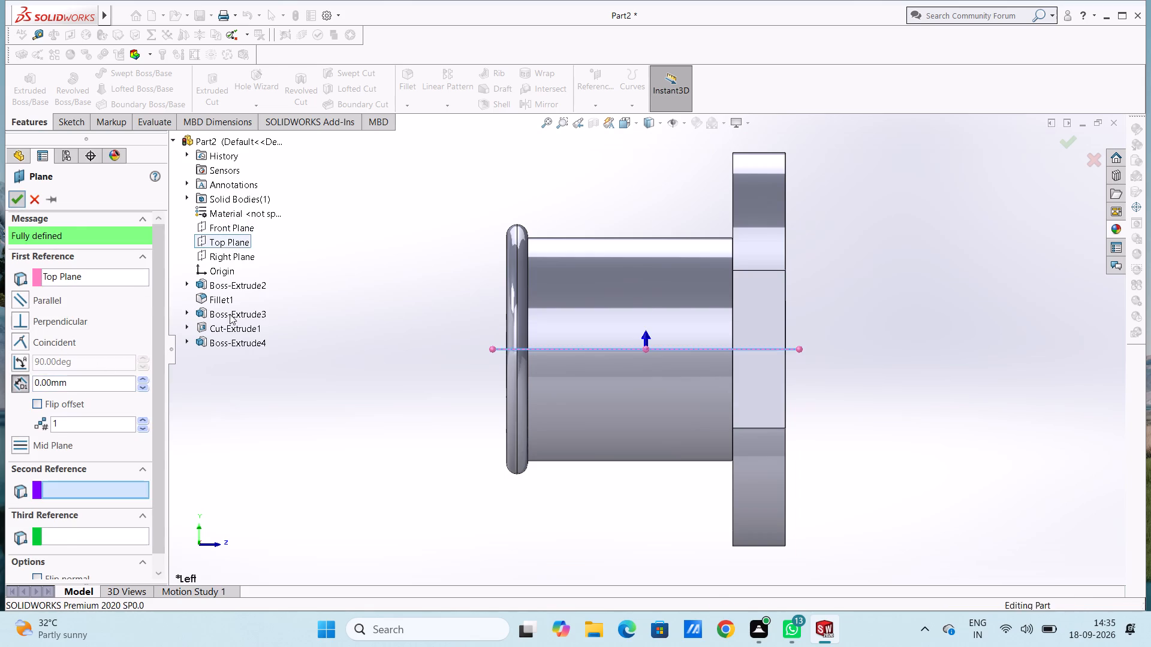
pyautogui.click(319, 297)
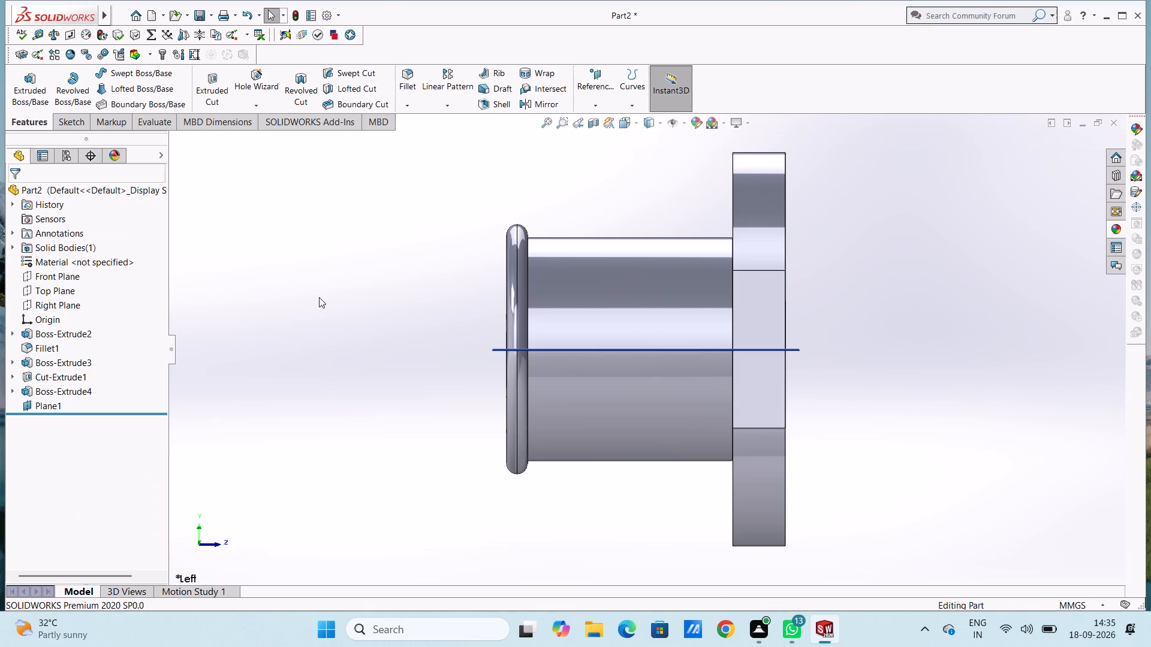
# Start a new sketch on the reference plane that coincides with the Top Plane.
pyautogui.hotkey('ctrl', '5')
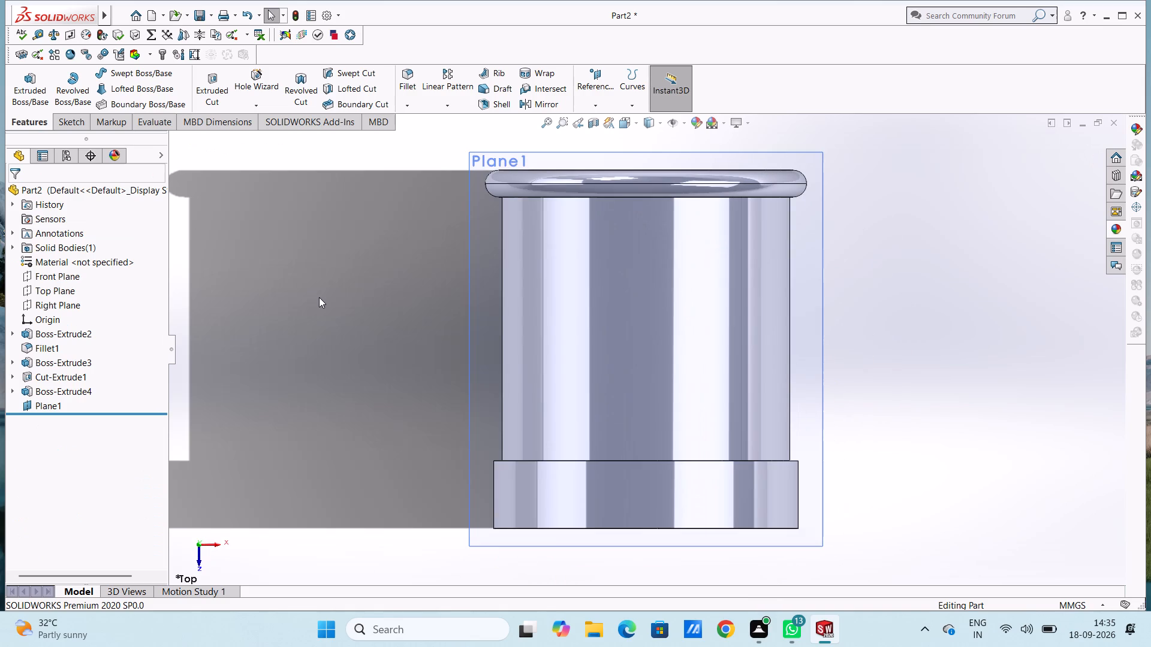
pyautogui.click(475, 308)
pyautogui.click(528, 276)
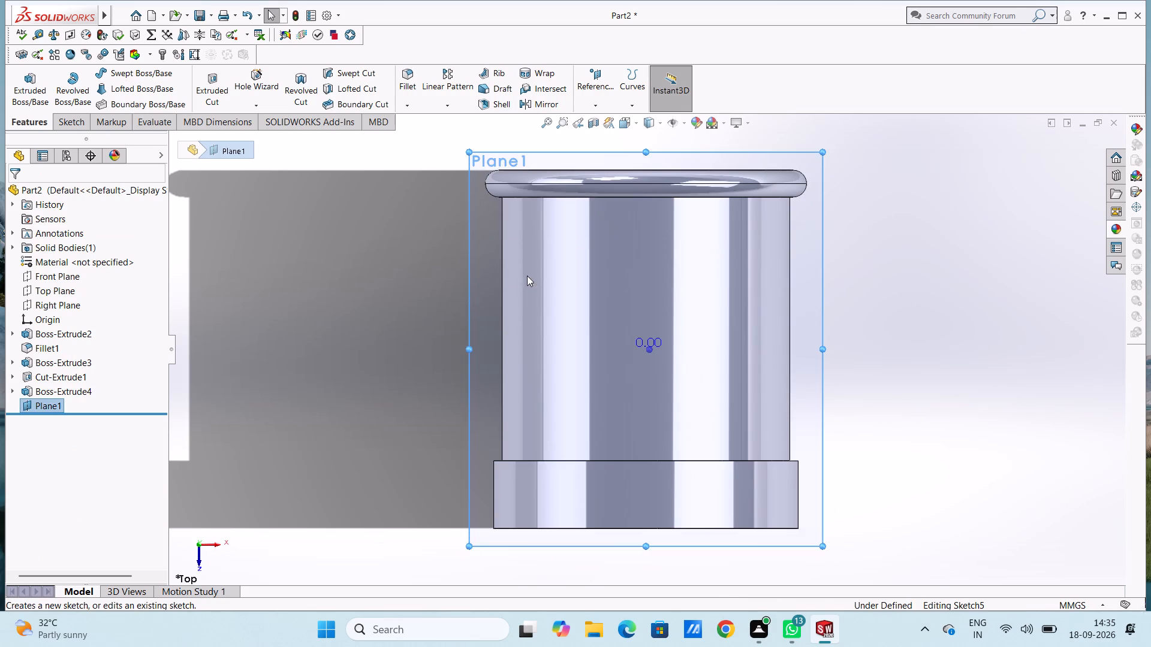
pyautogui.click(413, 292)
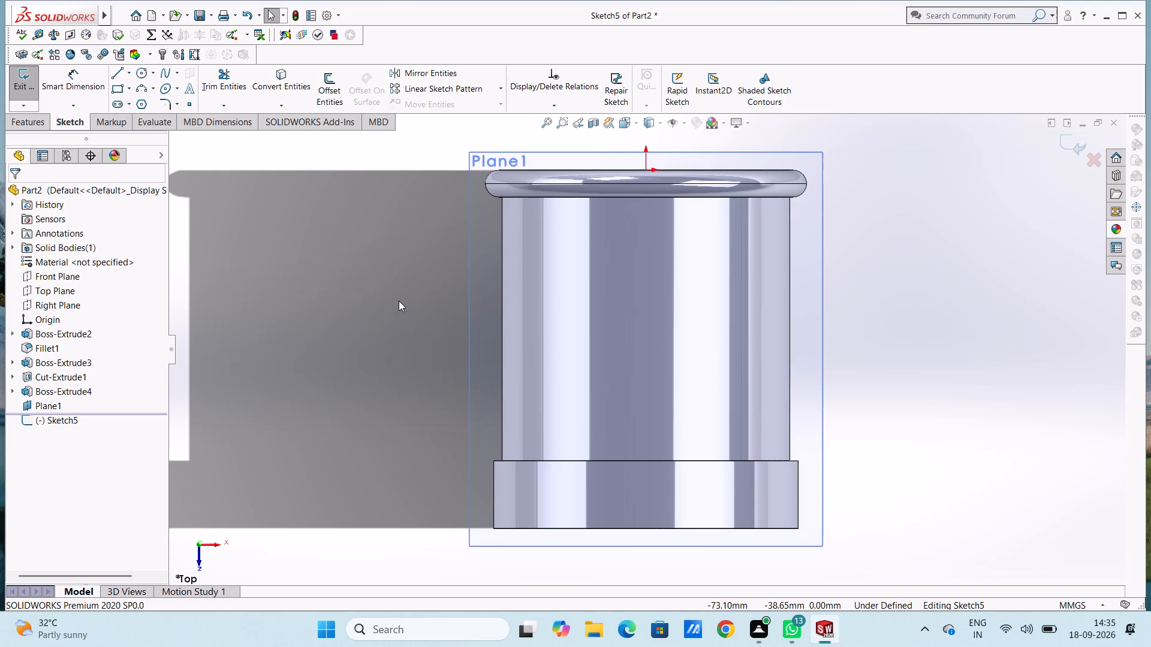
pyautogui.scroll(3, 399, 301)
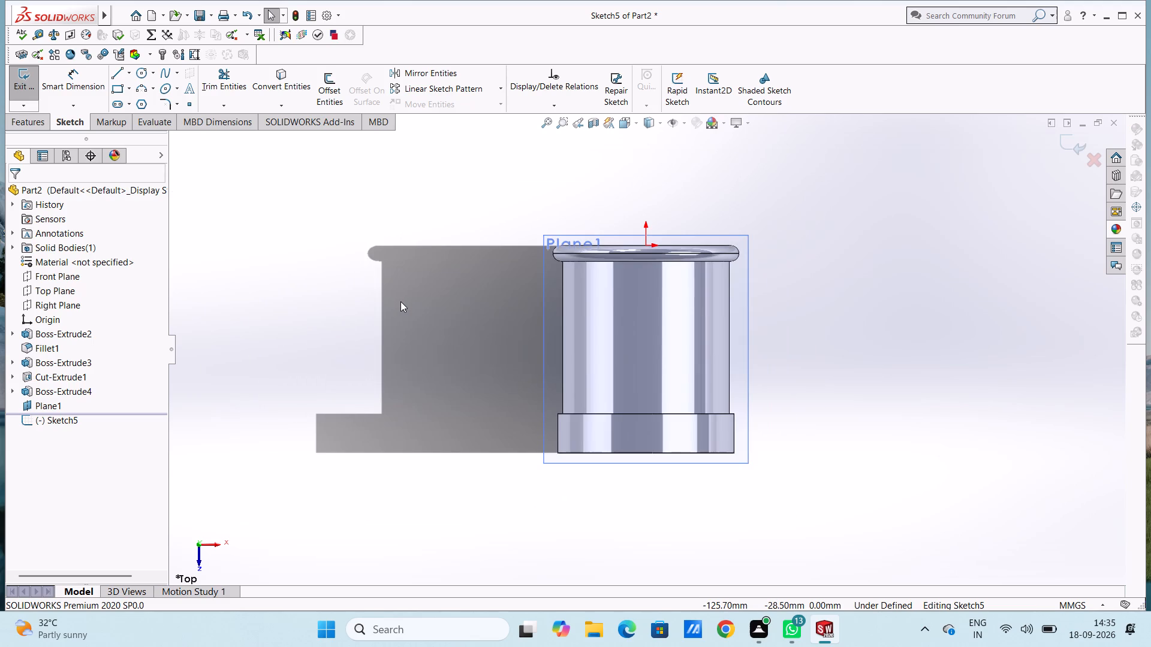
pyautogui.scroll(1, 401, 287)
pyautogui.moveTo(401, 287); pyautogui.dragTo(745, 510, button='middle')
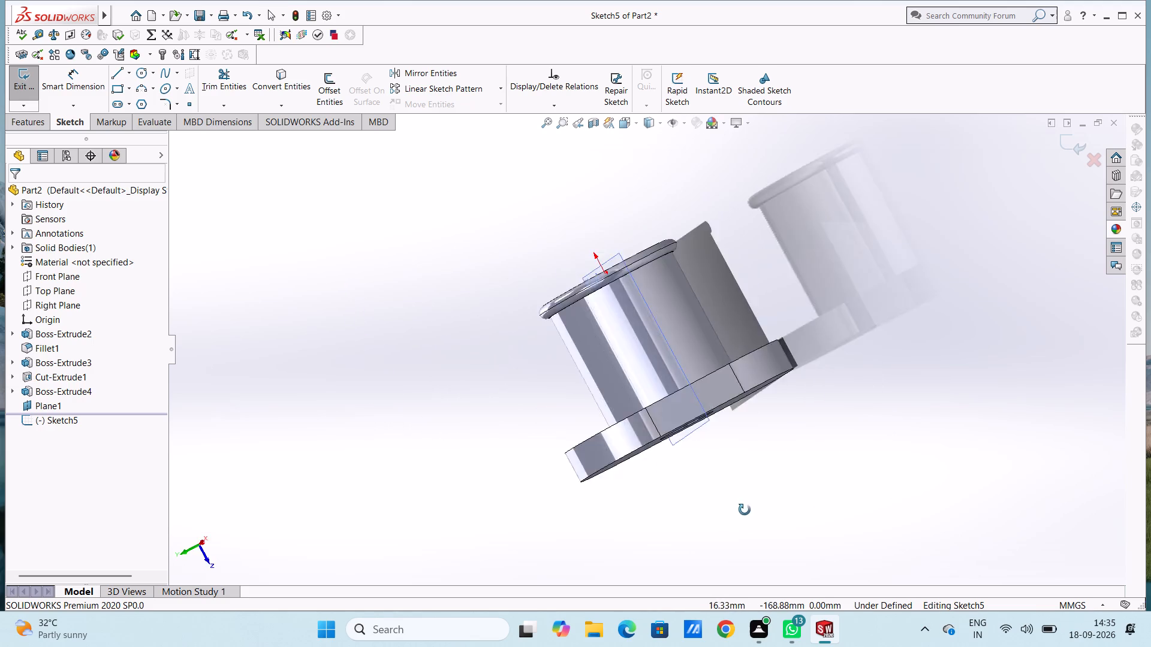
pyautogui.moveTo(745, 510); pyautogui.dragTo(916, 372, button='middle')
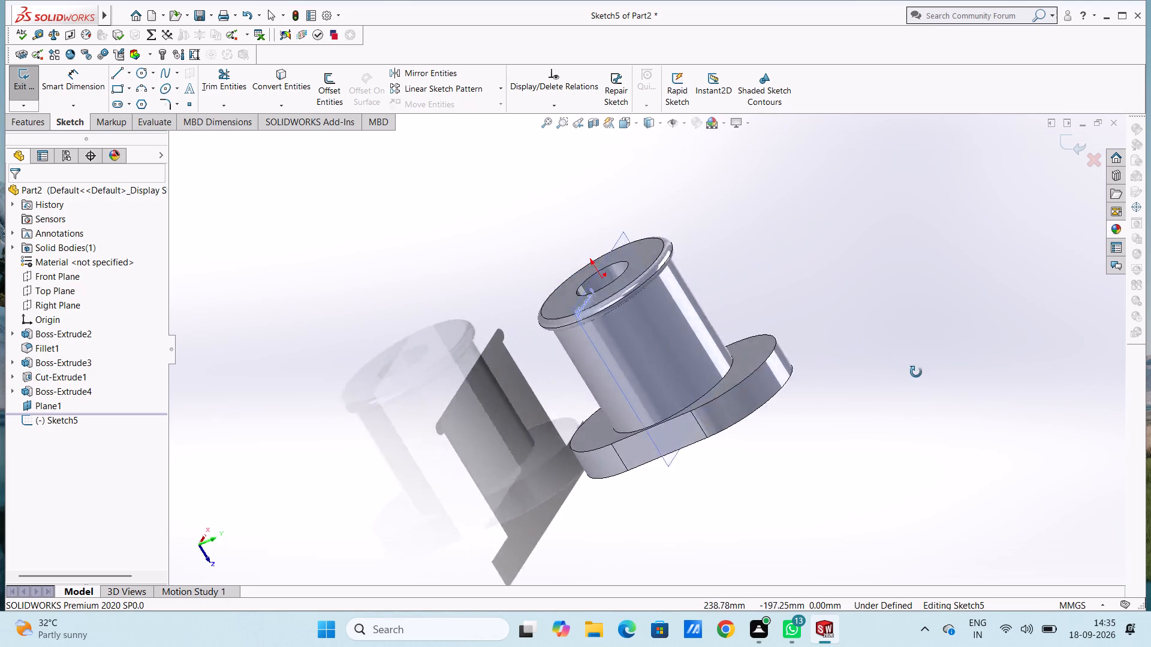
# Sketch a horizontal midpoint line centred on the cylinder axis beyond the slot-shaped flange, about 215 mm from the origin, with an 88 mm half-length.
pyautogui.moveTo(916, 372); pyautogui.dragTo(957, 410, button='middle')
pyautogui.moveTo(471, 193); pyautogui.dragTo(477, 225, button='middle')
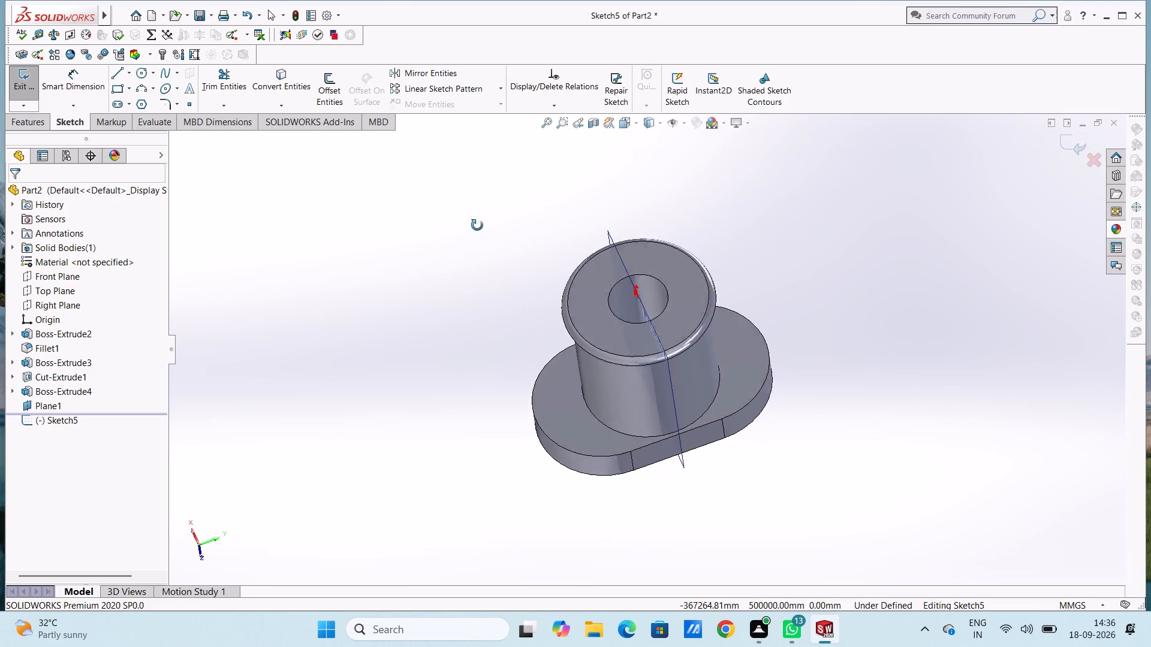
pyautogui.moveTo(477, 225); pyautogui.dragTo(483, 388, button='middle')
pyautogui.moveTo(438, 187); pyautogui.dragTo(361, 318, button='middle')
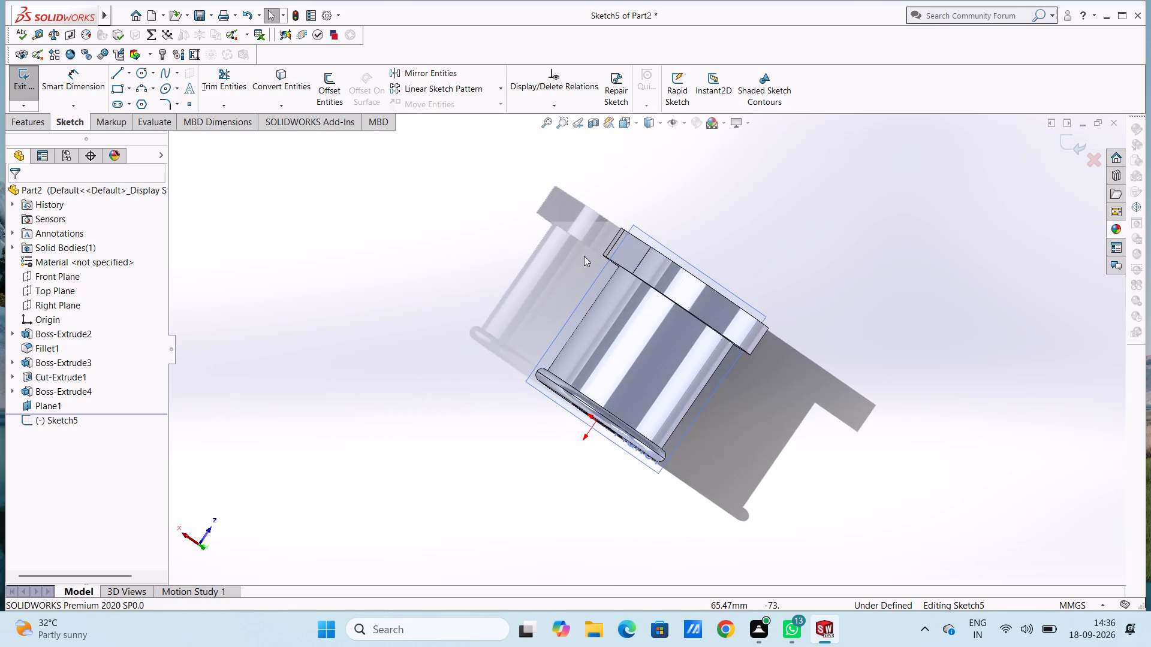
pyautogui.moveTo(575, 237); pyautogui.dragTo(557, 180, button='middle')
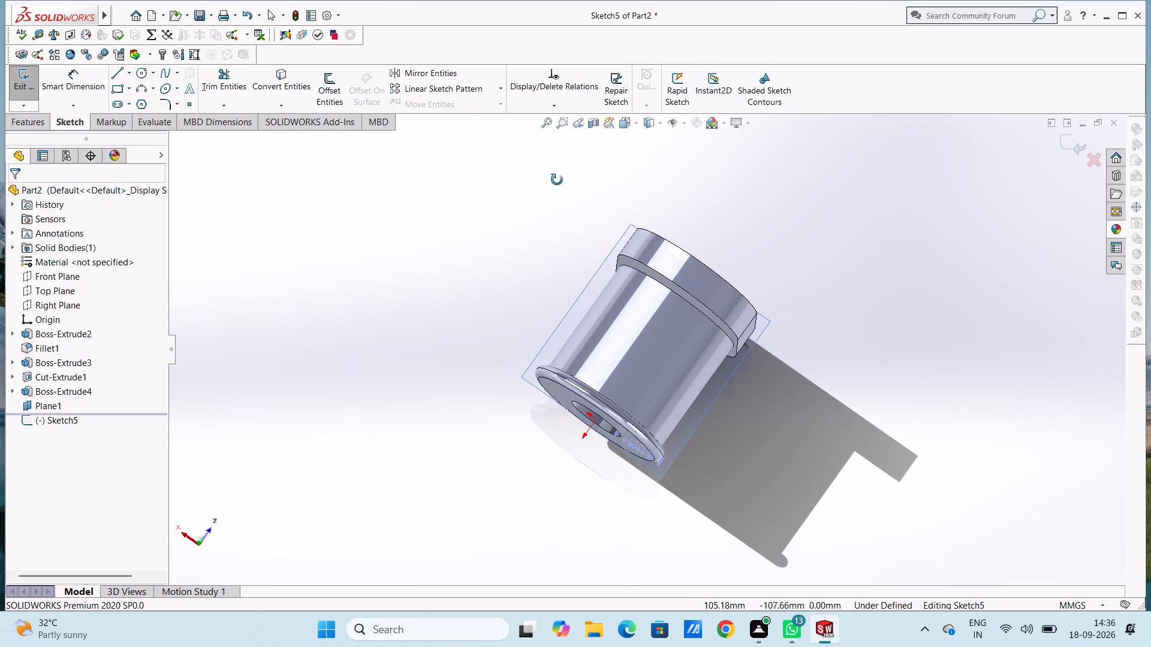
pyautogui.moveTo(557, 180); pyautogui.dragTo(551, 204, button='middle')
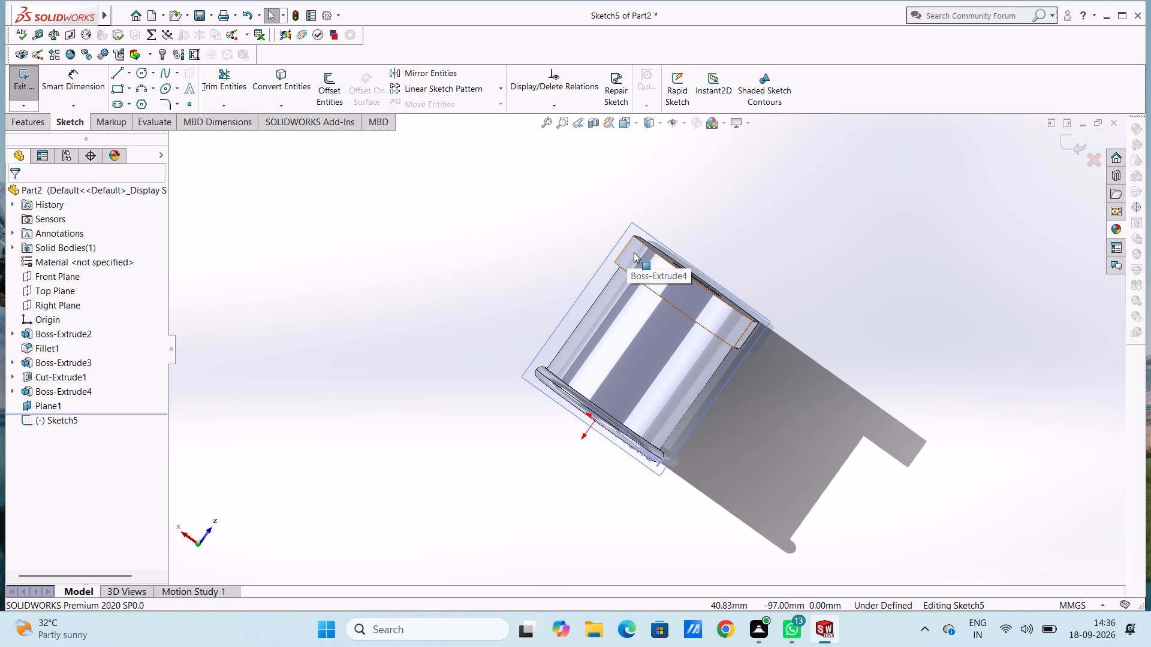
pyautogui.scroll(1, 686, 213)
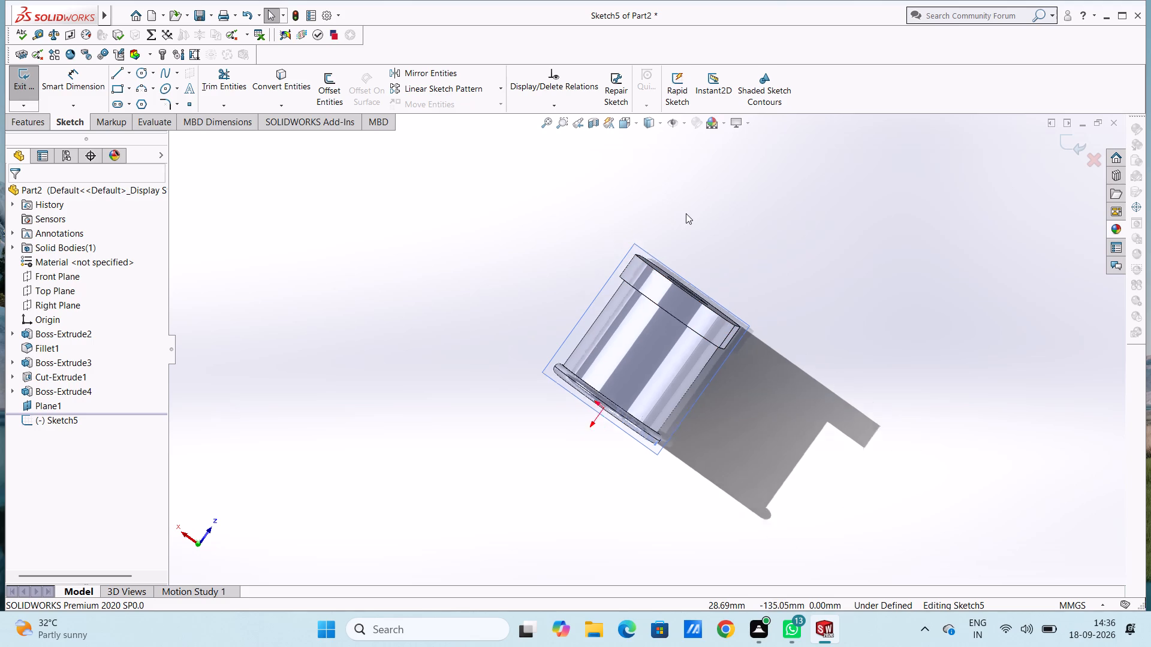
pyautogui.click(132, 75)
pyautogui.click(141, 117)
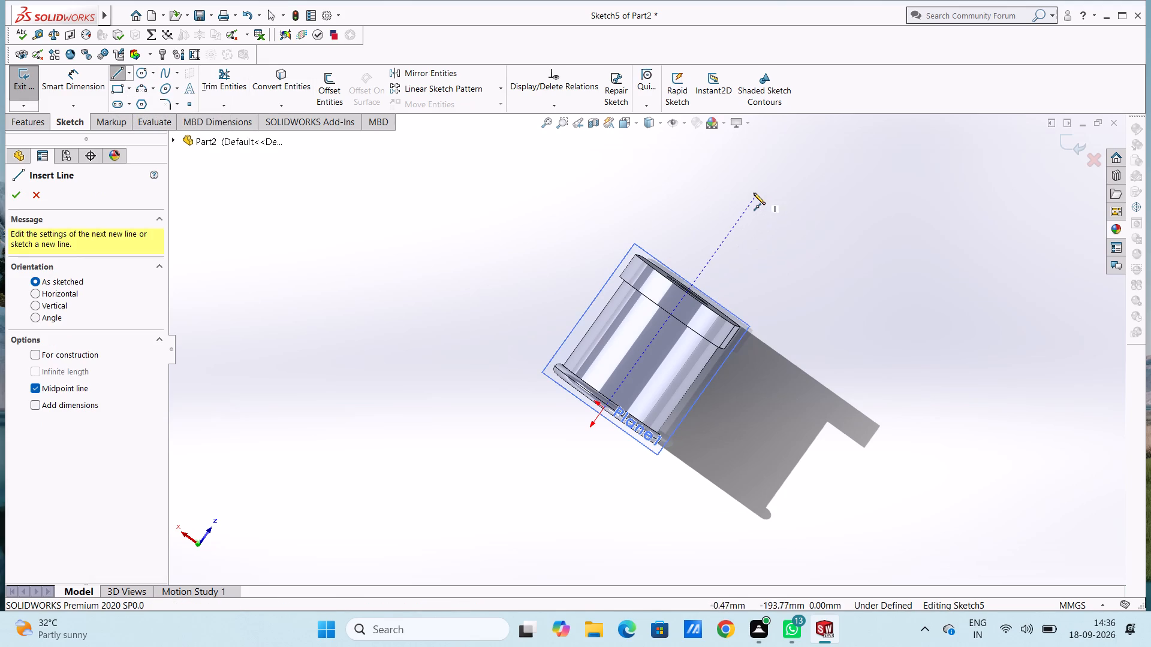
pyautogui.scroll(1, 754, 193)
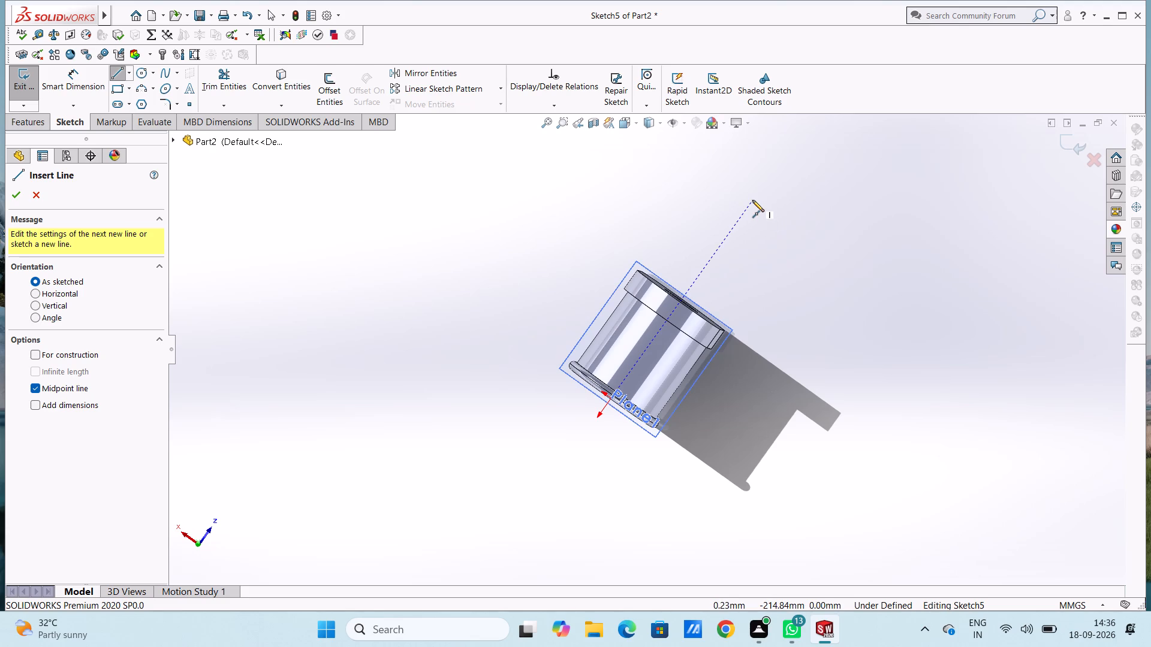
pyautogui.click(752, 200)
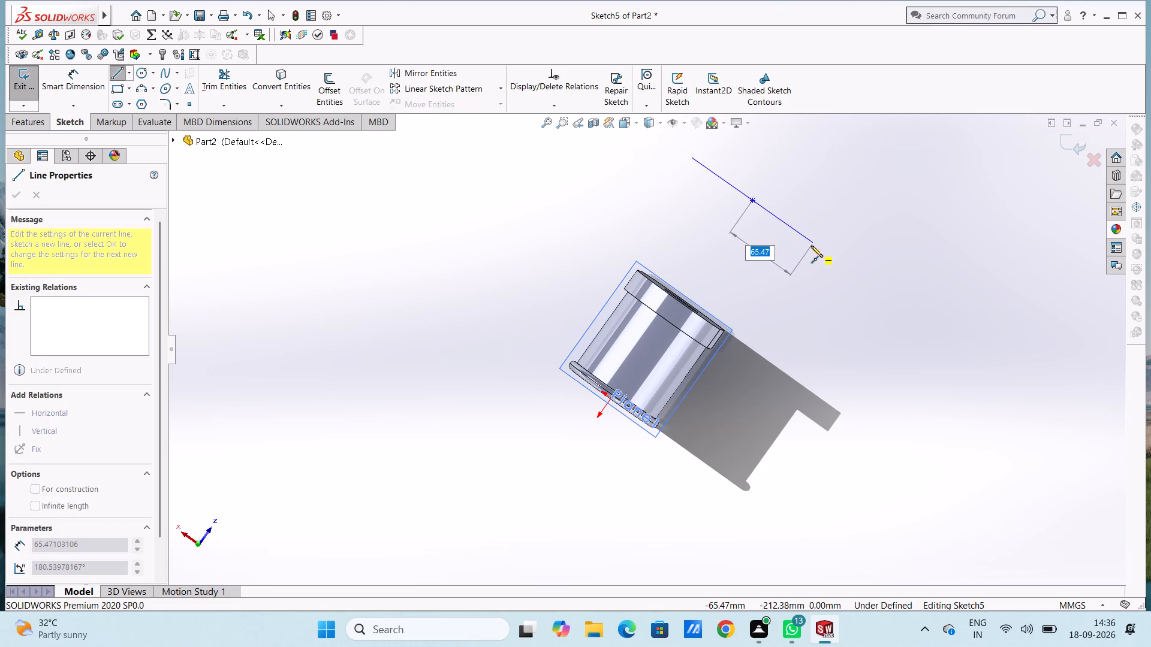
pyautogui.write('88')
pyautogui.press('Return')
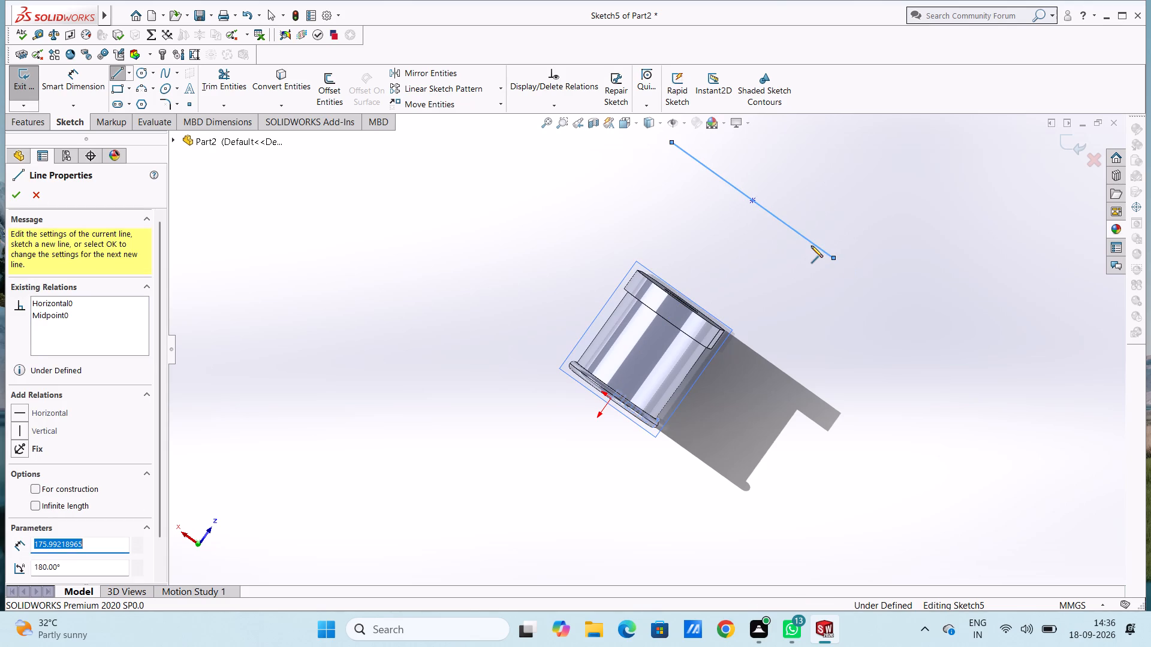
pyautogui.scroll(2, 811, 246)
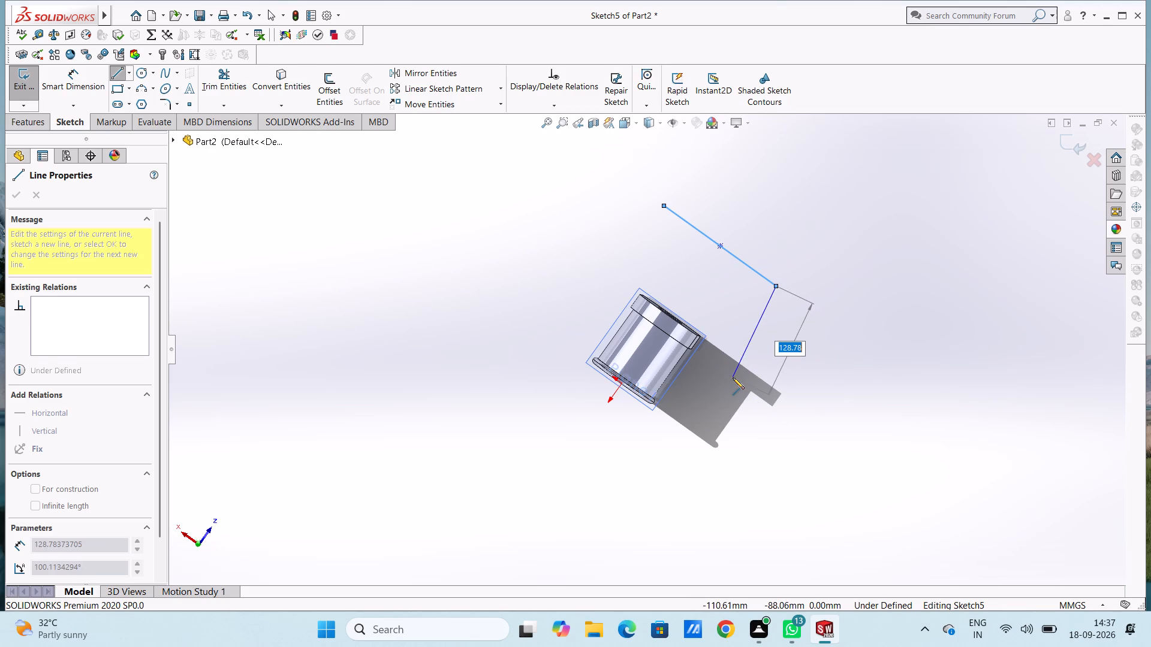
pyautogui.press('Escape')
pyautogui.press('Escape')
pyautogui.press('Escape')
# Dimension the half-length of the sketched line from its endpoint to its midpoint.
pyautogui.scroll(-2, 751, 243)
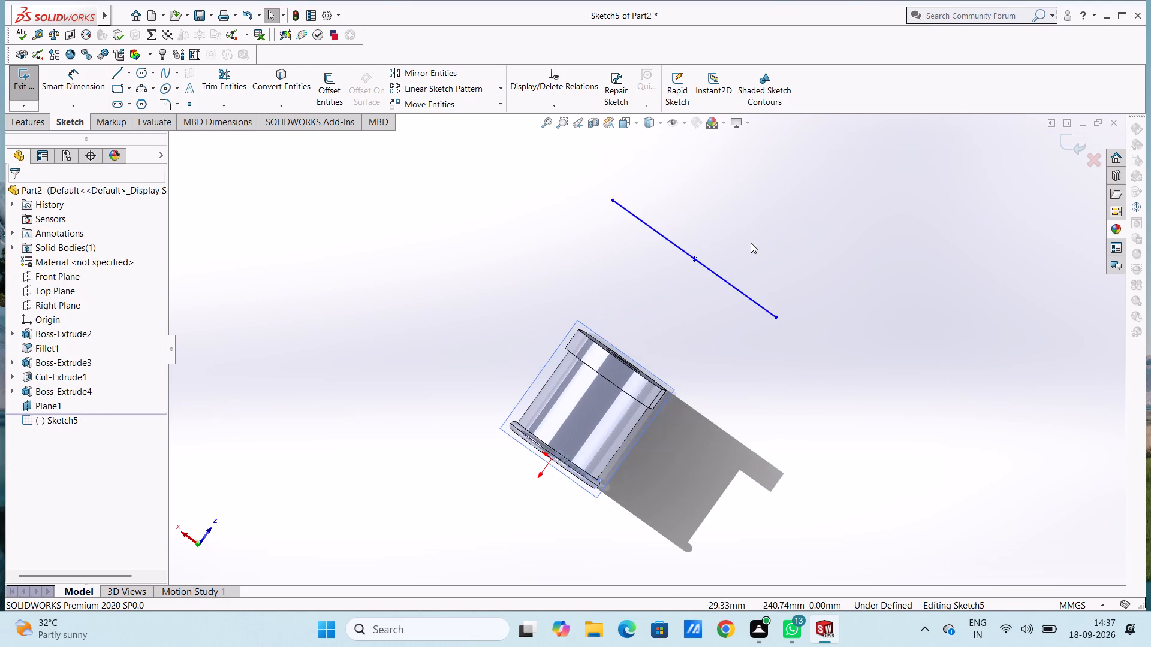
pyautogui.scroll(-1, 751, 243)
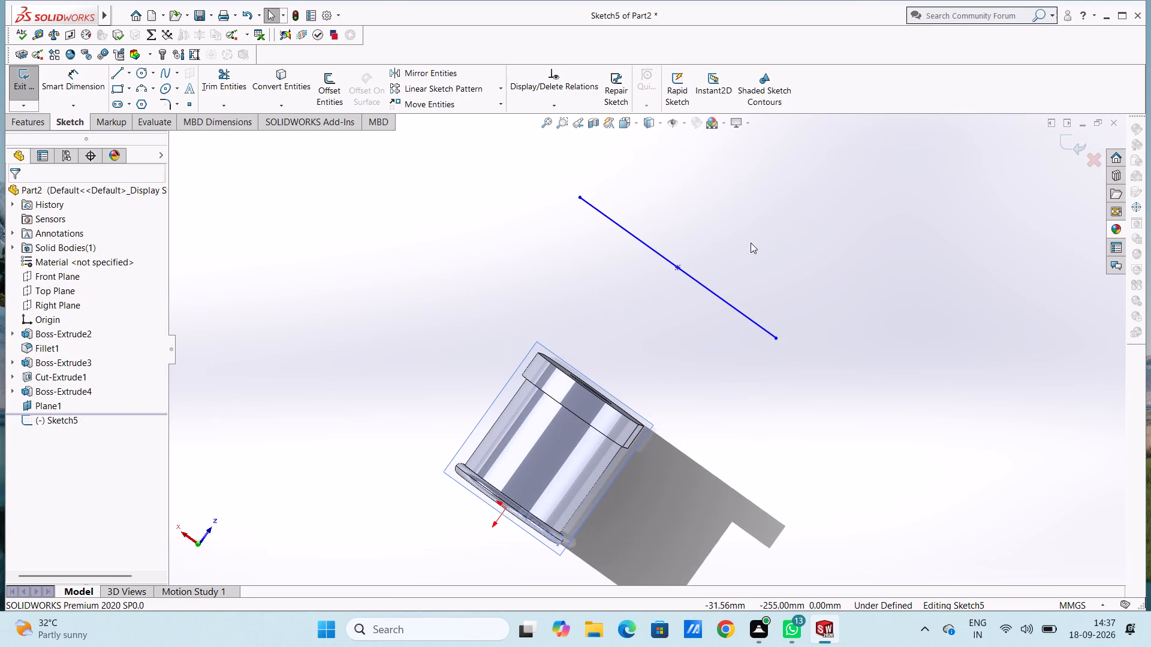
pyautogui.click(73, 74)
pyautogui.click(580, 201)
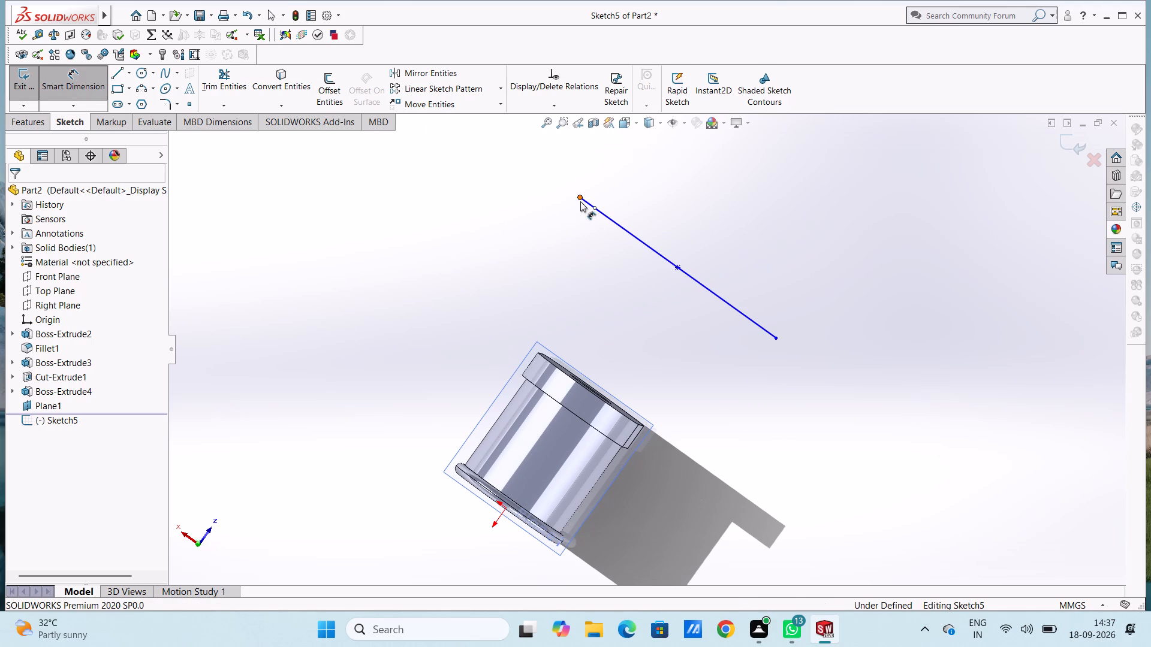
pyautogui.click(678, 268)
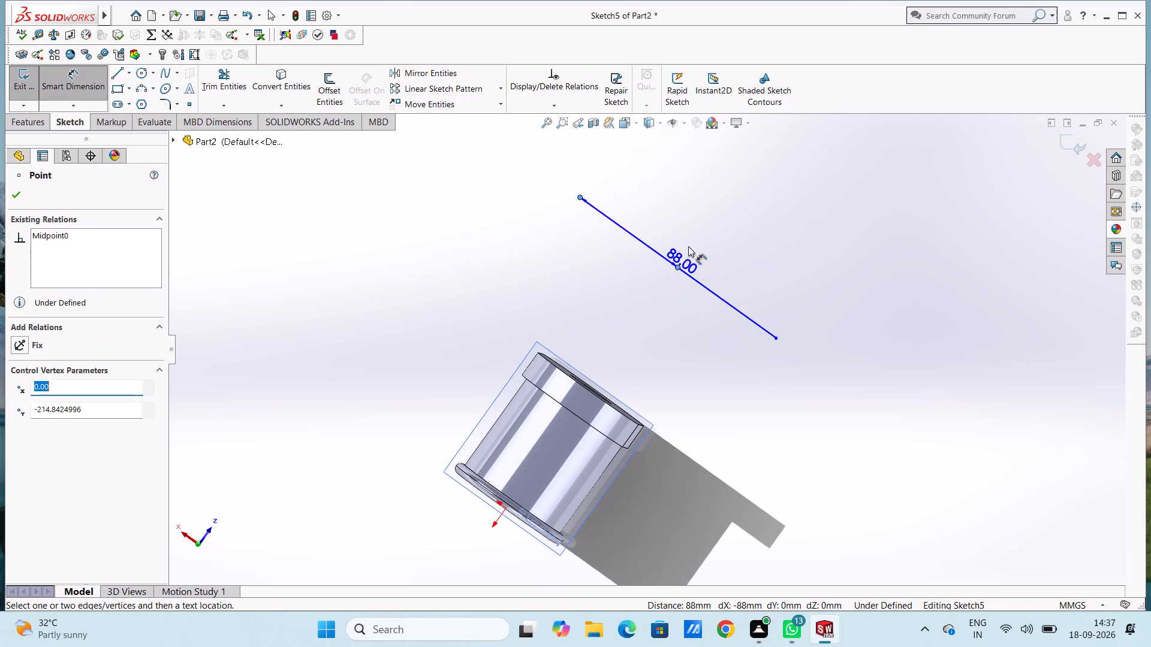
pyautogui.click(718, 196)
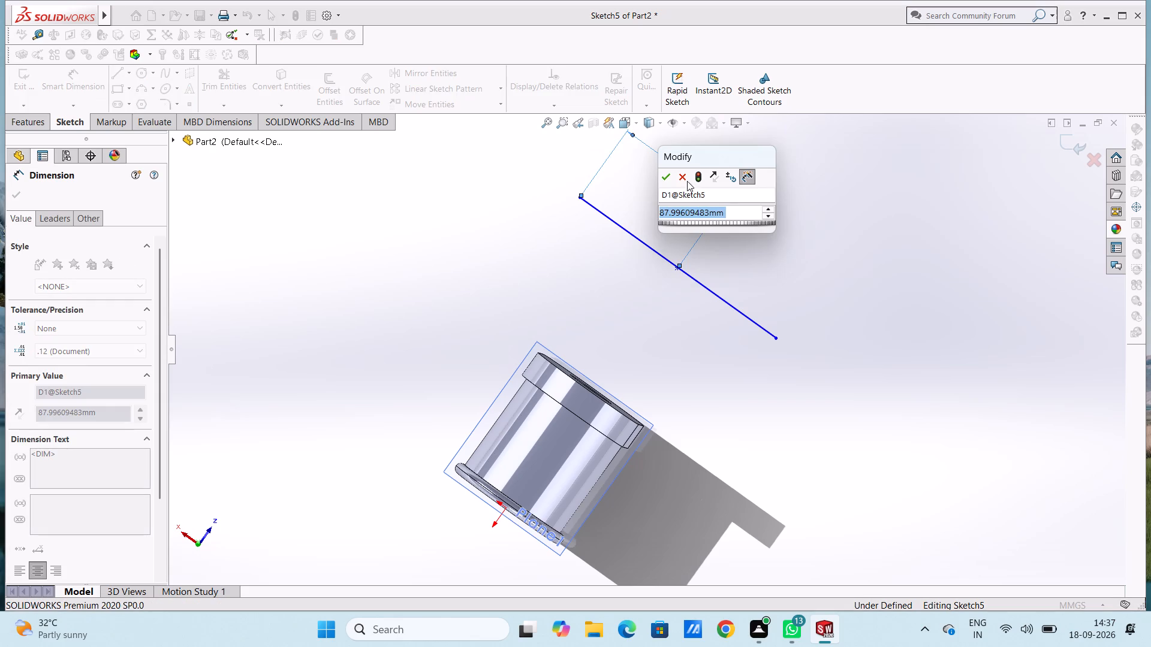
pyautogui.click(670, 171)
pyautogui.click(646, 191)
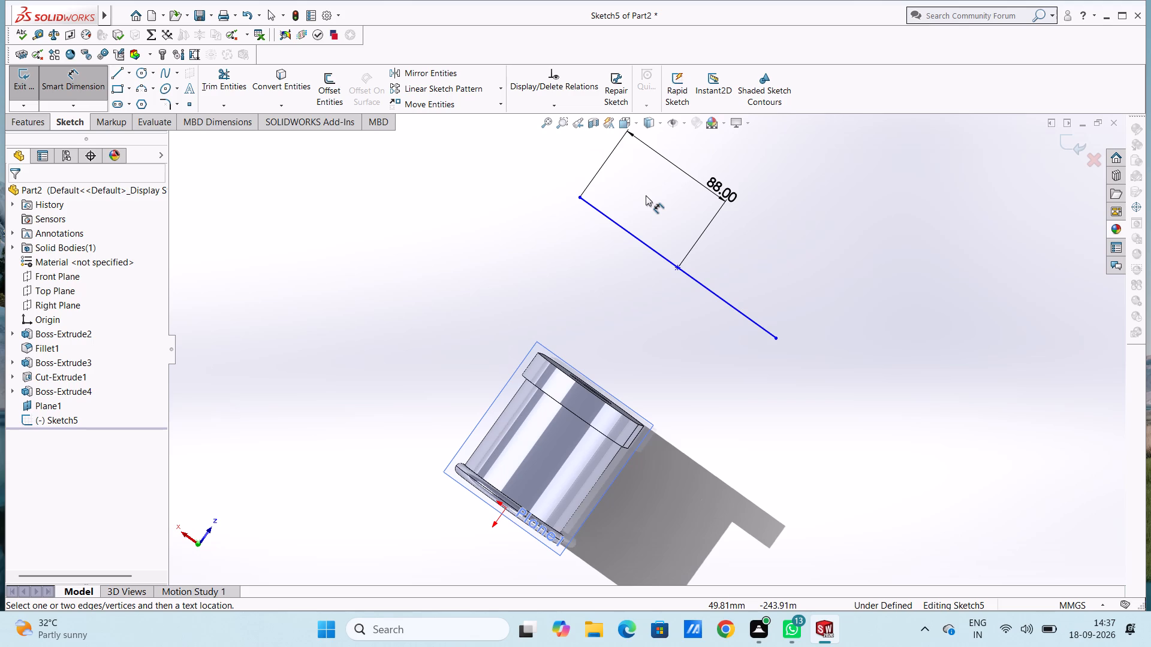
# Dimension the distance between the sketched line and the circular rim edge at the cylinder end opposite the slot-shaped flange.
pyautogui.scroll(1, 646, 195)
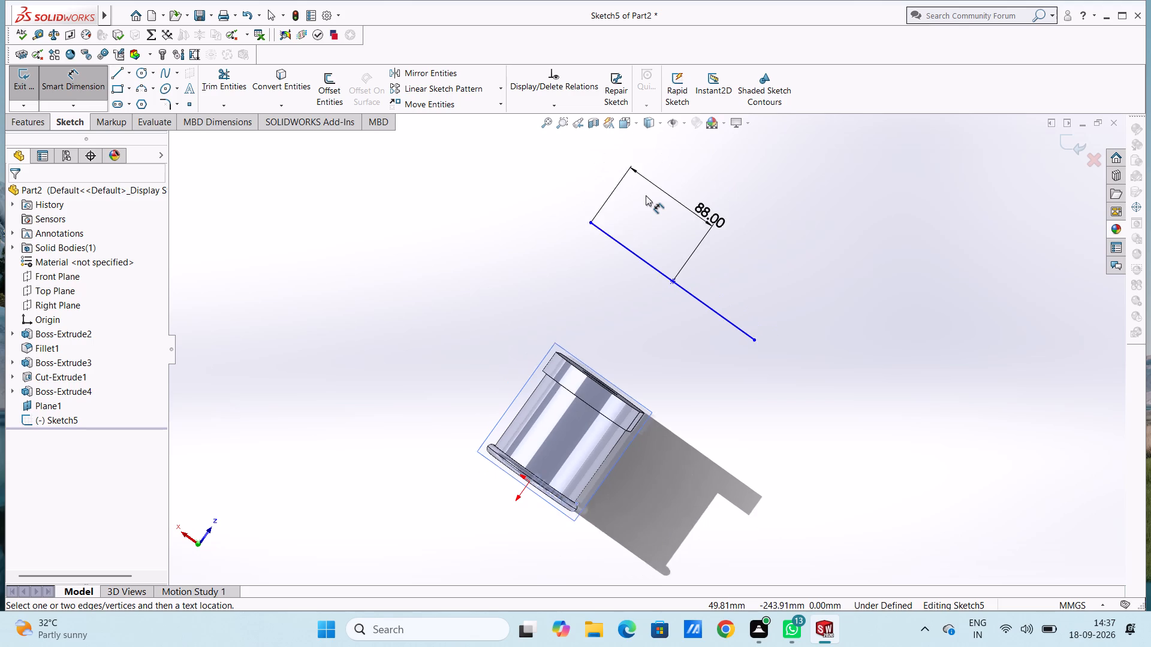
pyautogui.scroll(1, 646, 195)
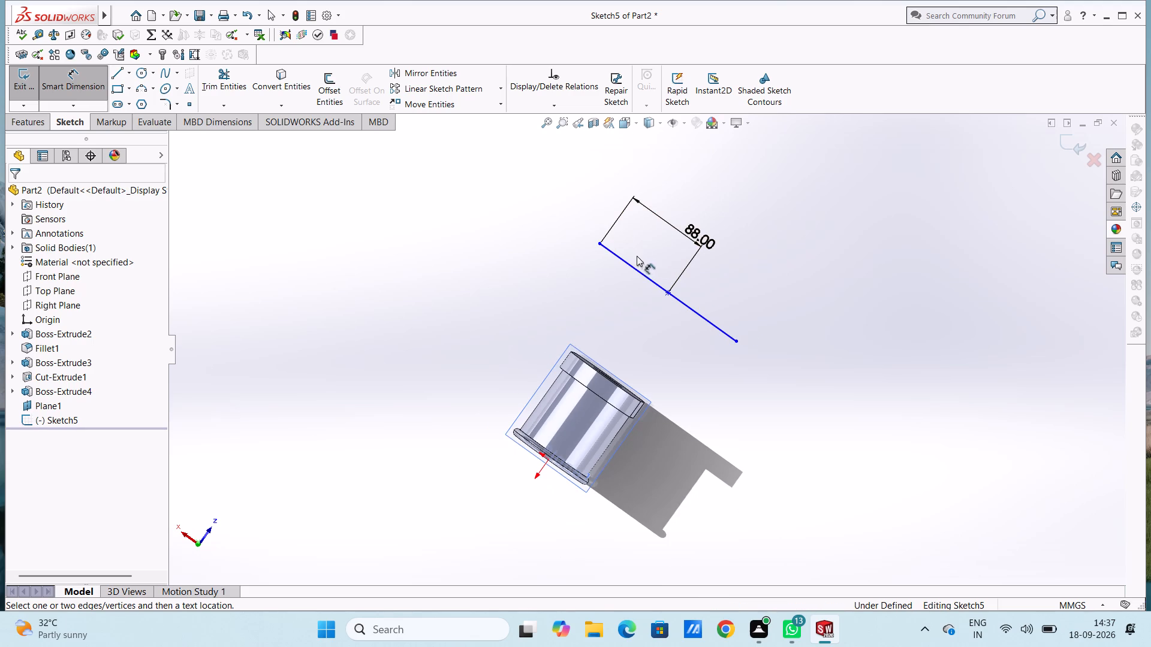
pyautogui.scroll(-3, 641, 291)
pyautogui.scroll(1, 642, 292)
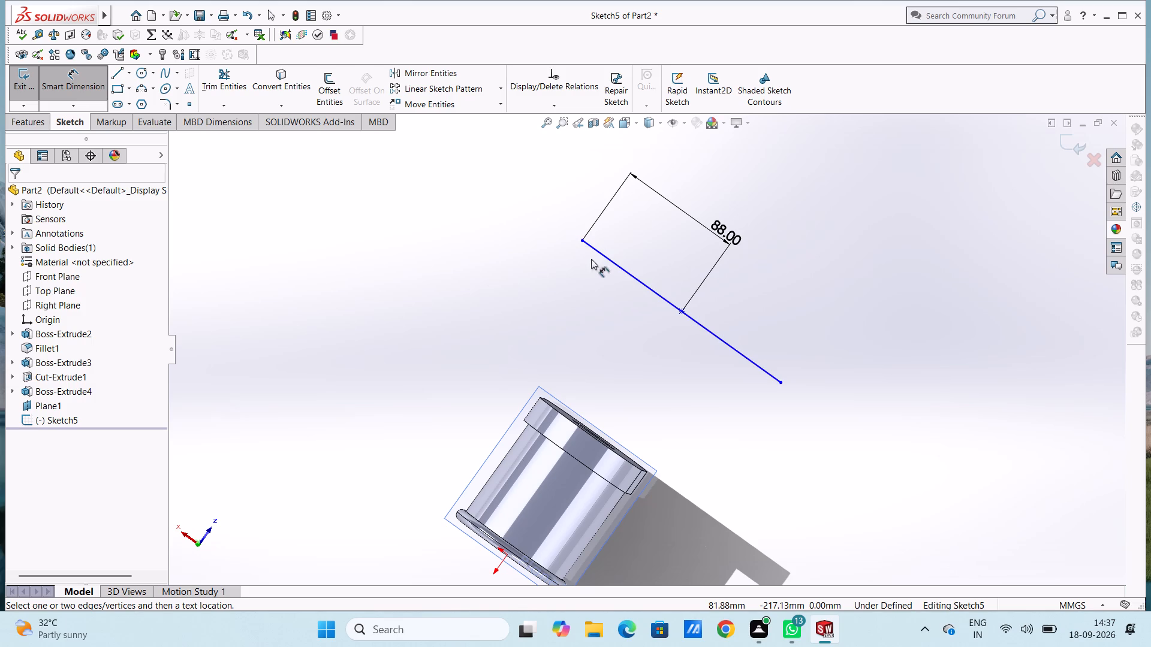
pyautogui.scroll(-2, 627, 309)
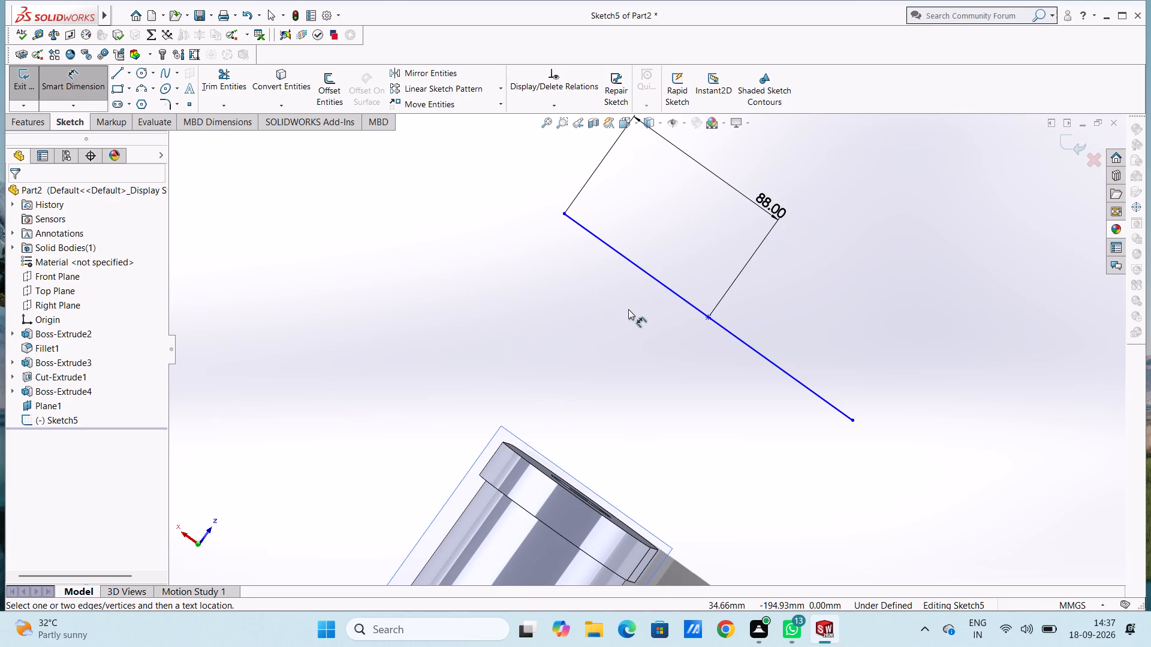
pyautogui.scroll(2, 628, 309)
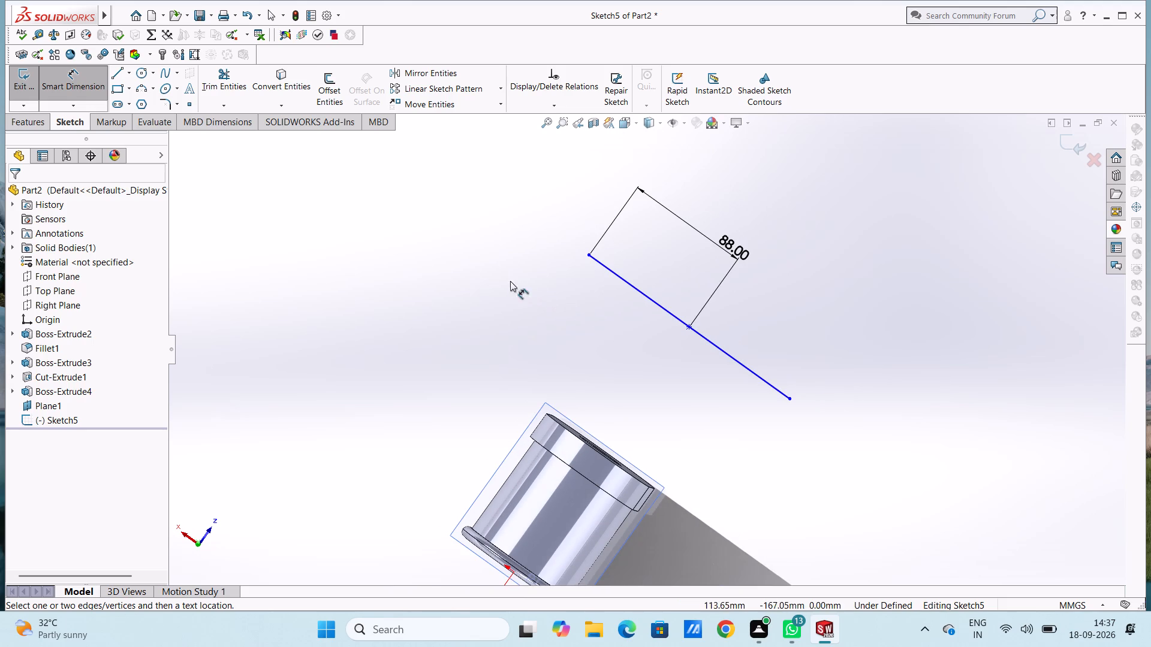
pyautogui.click(685, 325)
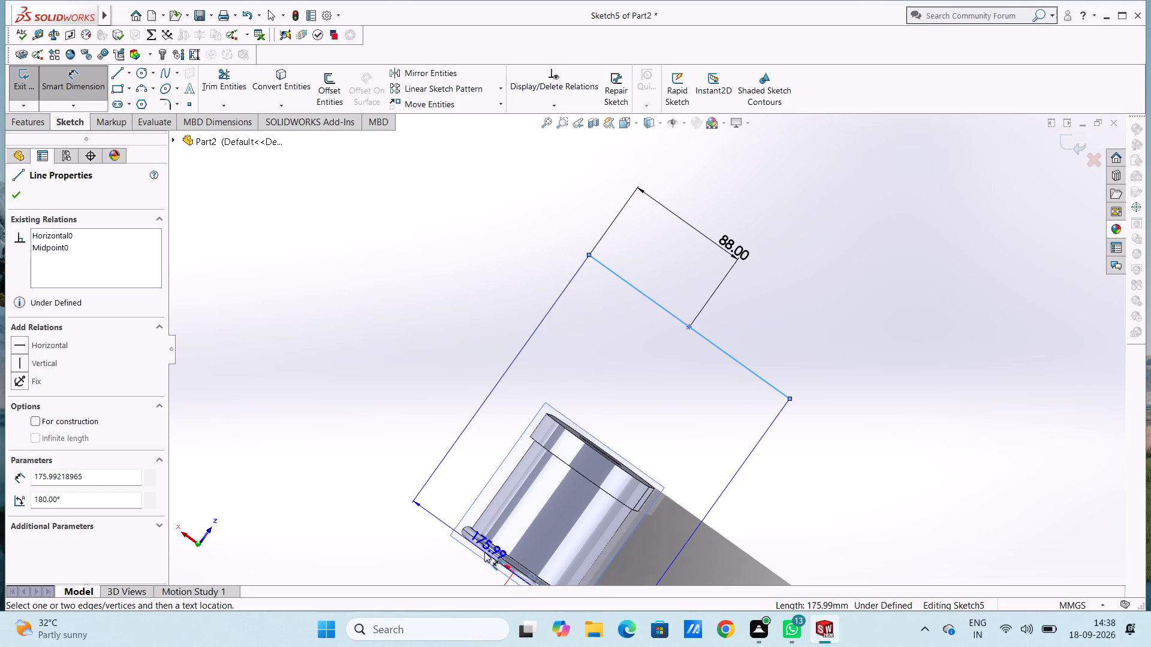
pyautogui.scroll(2, 484, 552)
pyautogui.scroll(-4, 573, 516)
pyautogui.scroll(-3, 590, 465)
pyautogui.scroll(-5, 566, 410)
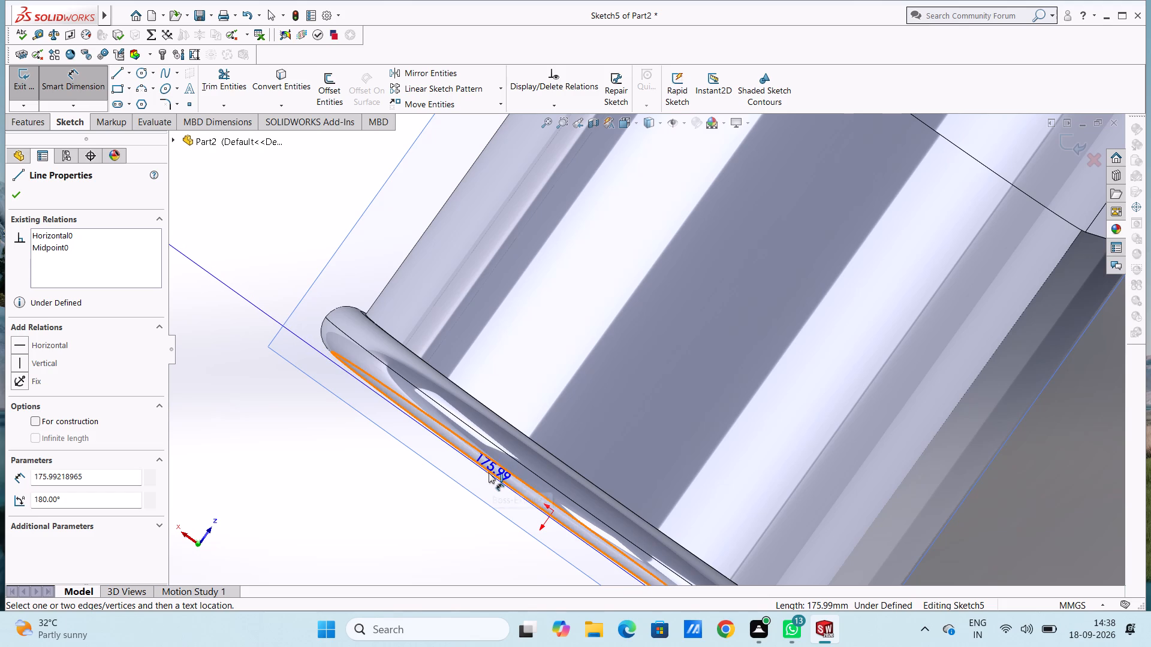
pyautogui.click(489, 472)
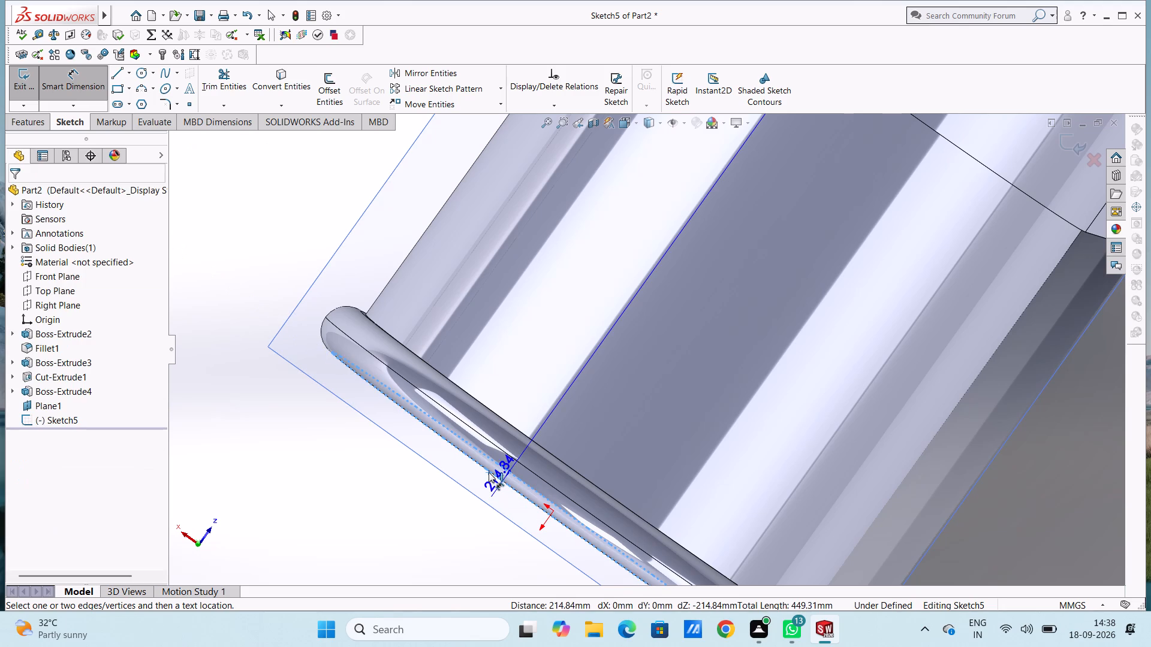
pyautogui.scroll(11, 489, 472)
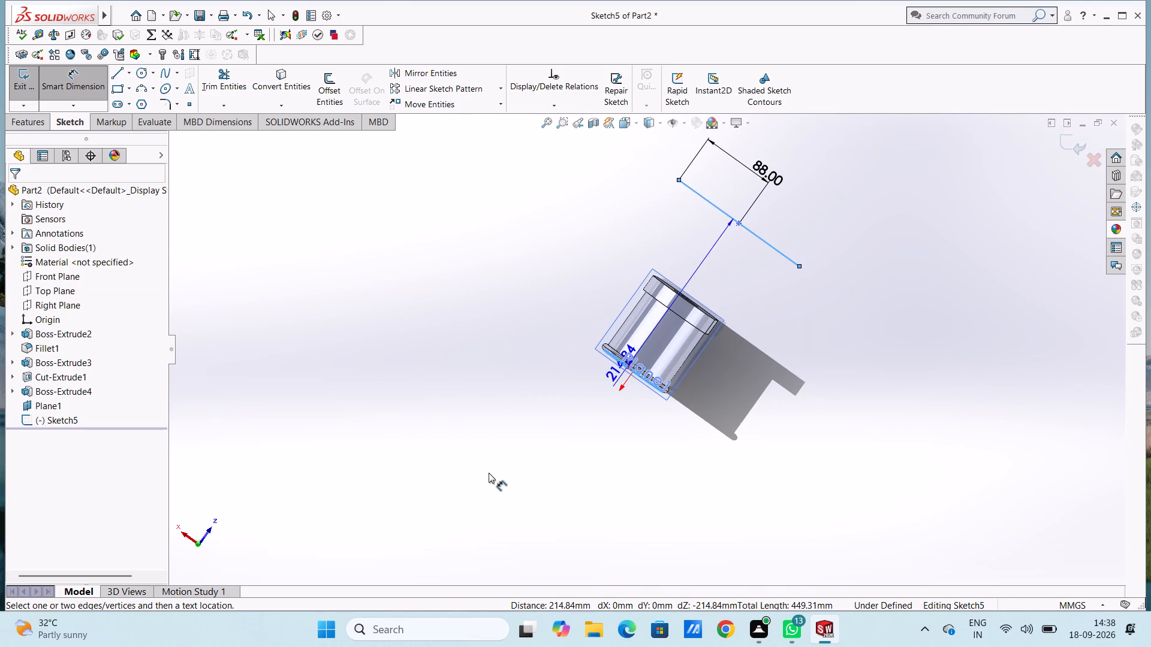
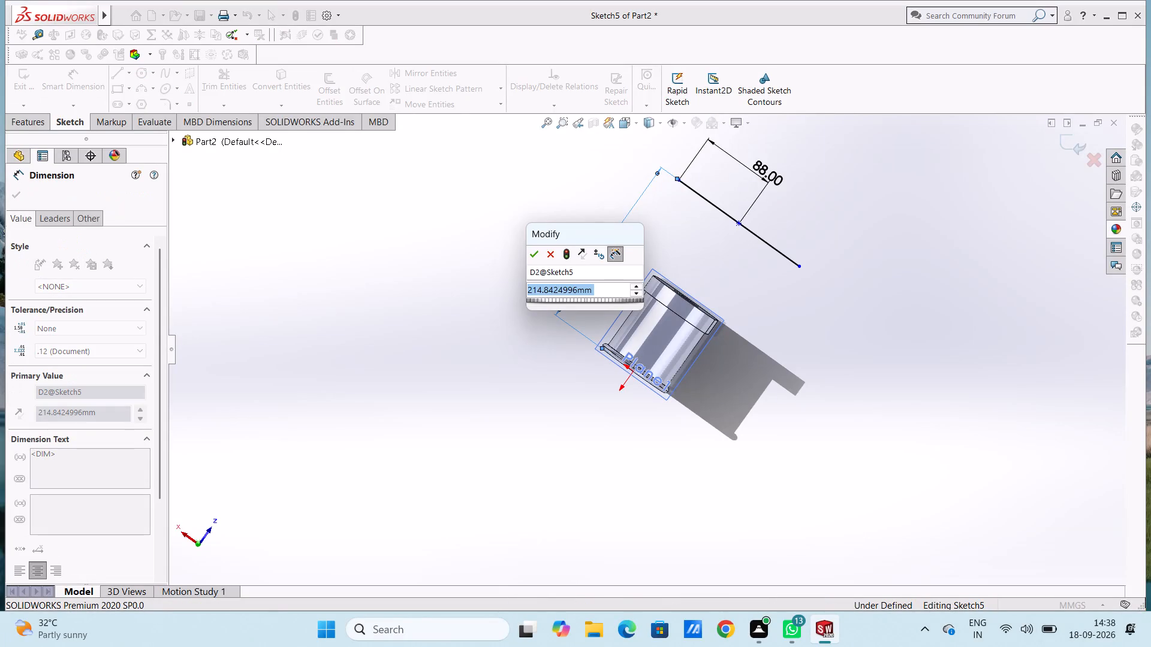
# Set the distance between the sketched line and the circular rim edge to 175 mm.
pyautogui.write('175')
pyautogui.press('Return')
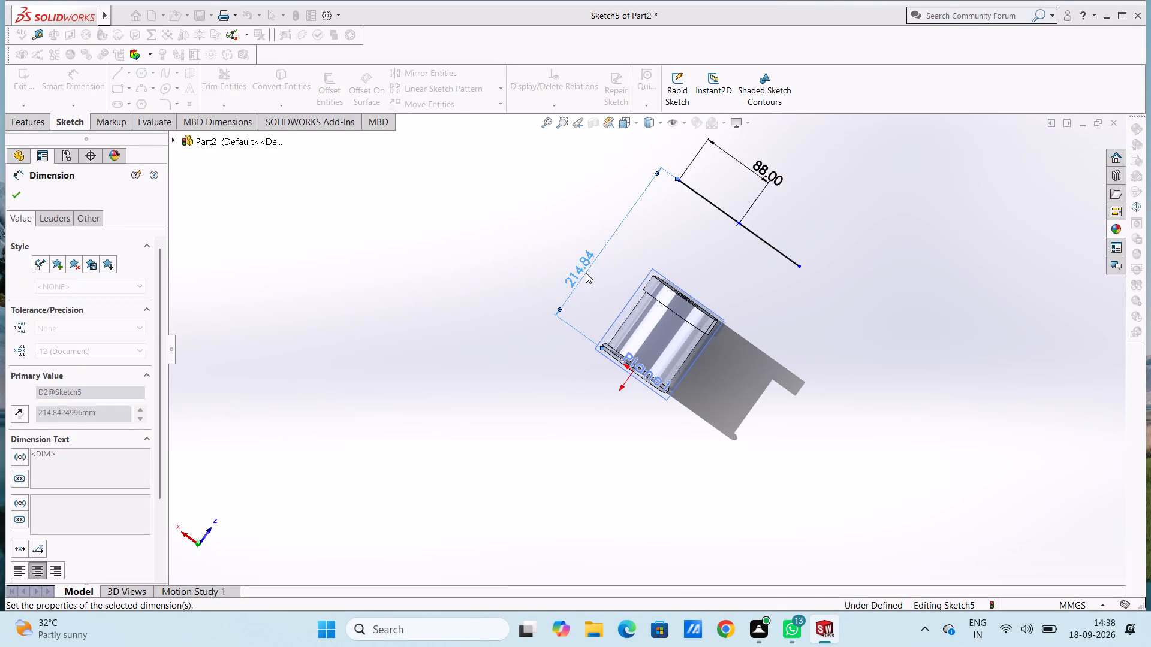
pyautogui.click(625, 262)
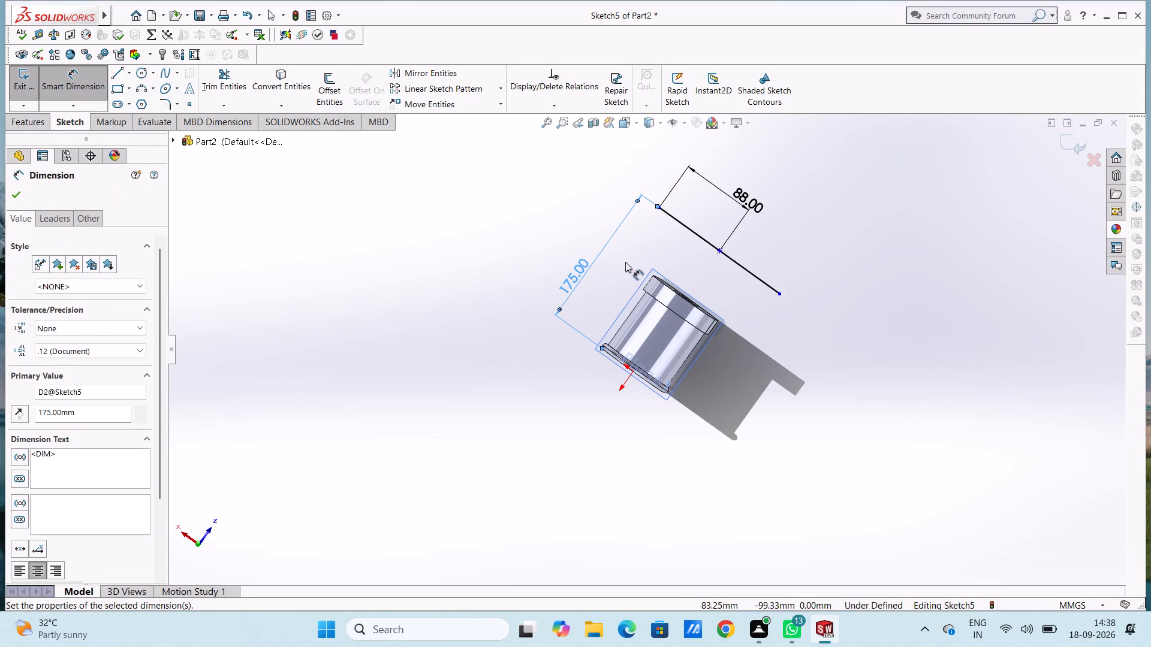
# Sketch a 70 mm vertical line from the dimensioned end of the 88 mm half-length line, running back alongside the cylinder towards its circular rim.
pyautogui.scroll(-5, 725, 246)
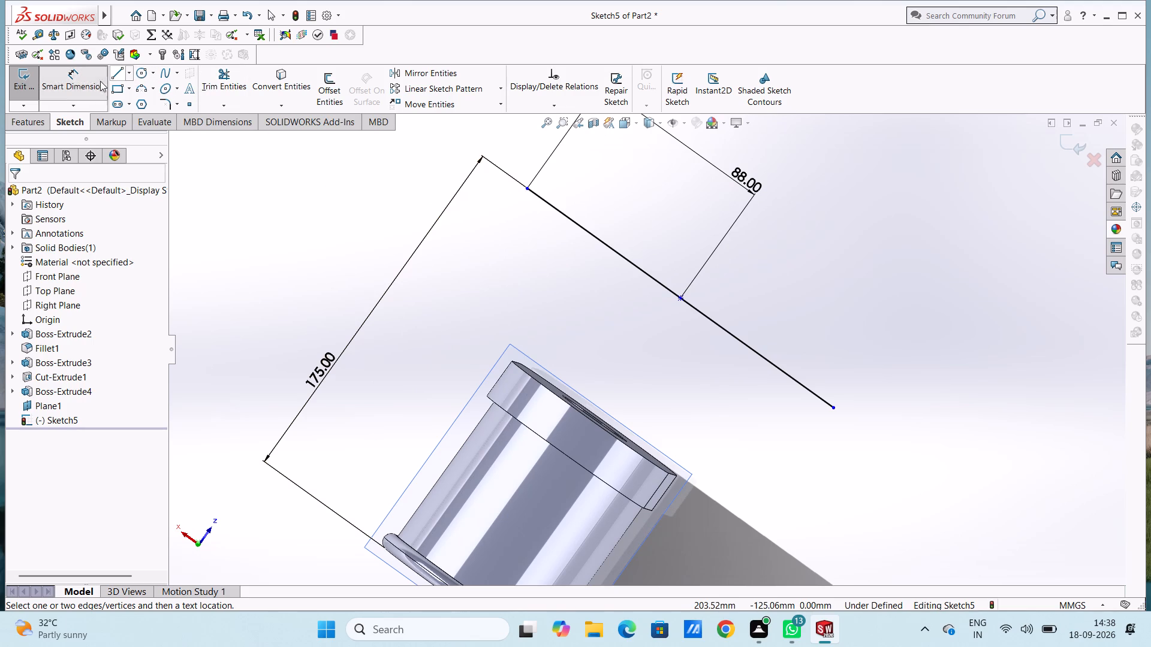
pyautogui.click(116, 77)
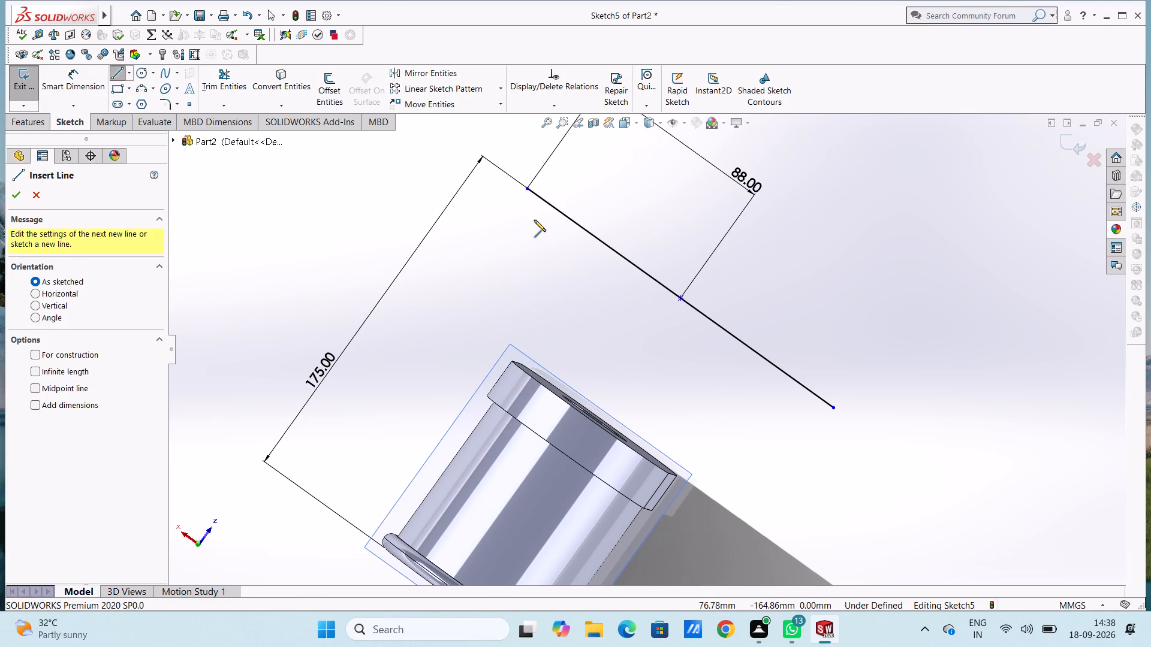
pyautogui.click(527, 188)
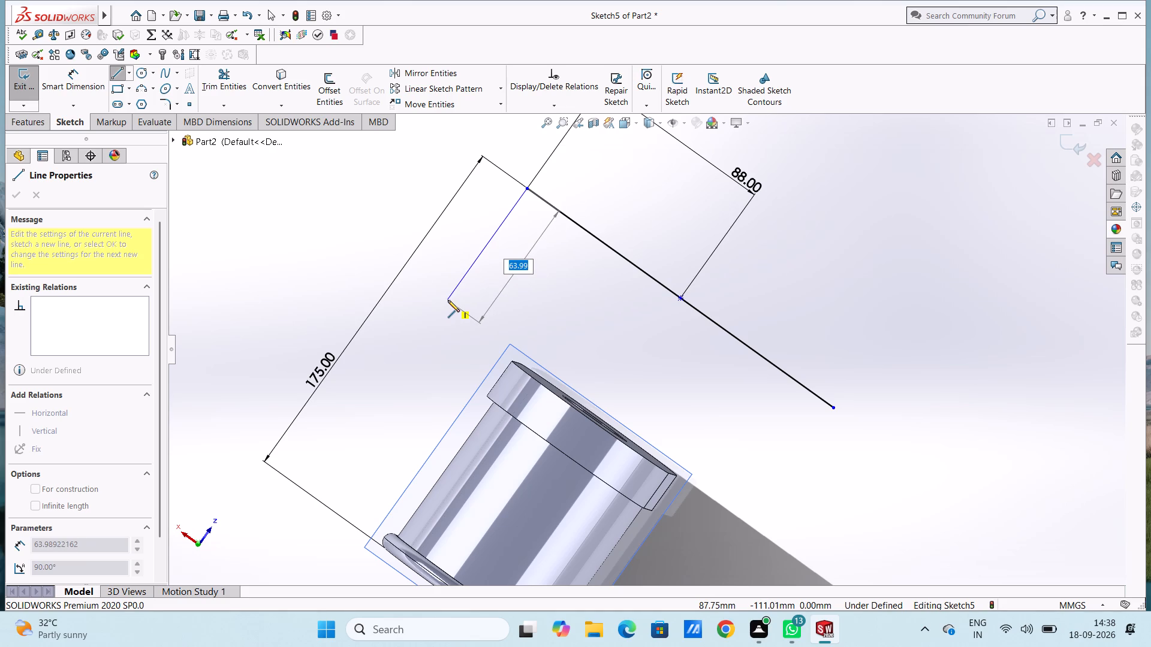
pyautogui.write('70')
pyautogui.press('Return')
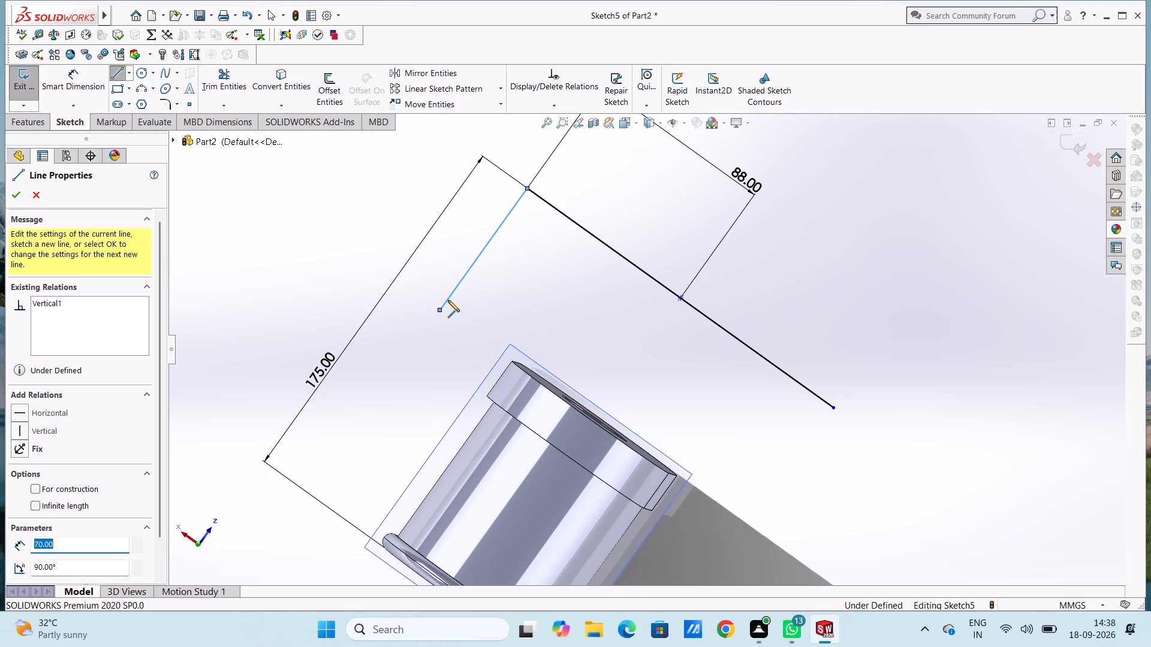
pyautogui.press('Escape')
pyautogui.press('Escape')
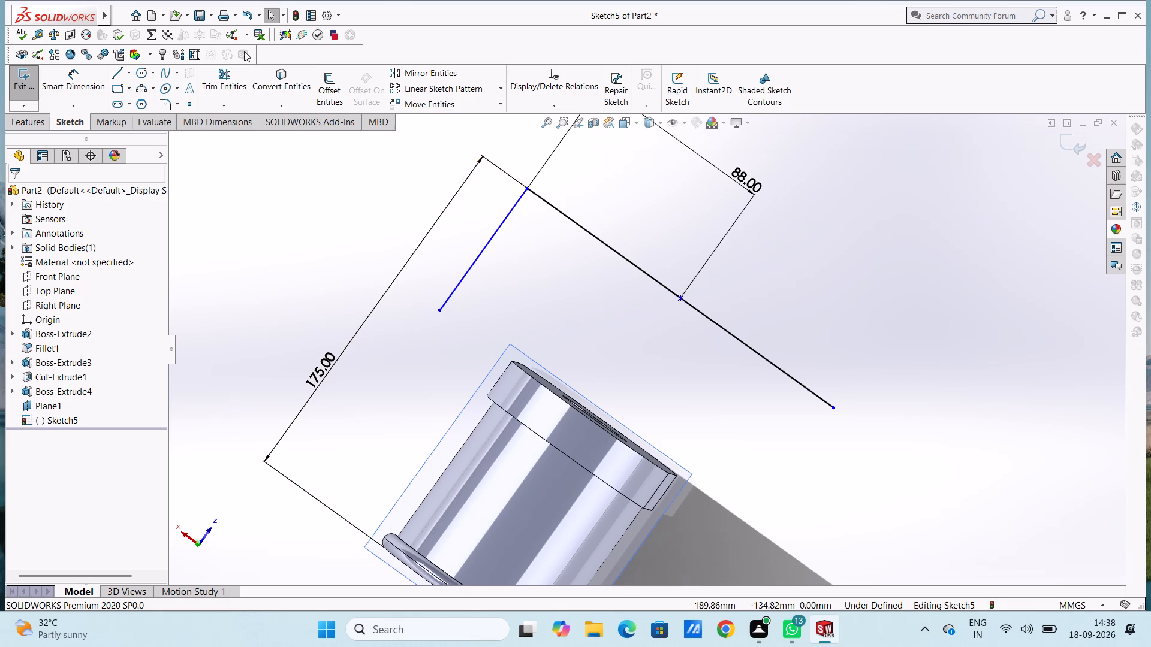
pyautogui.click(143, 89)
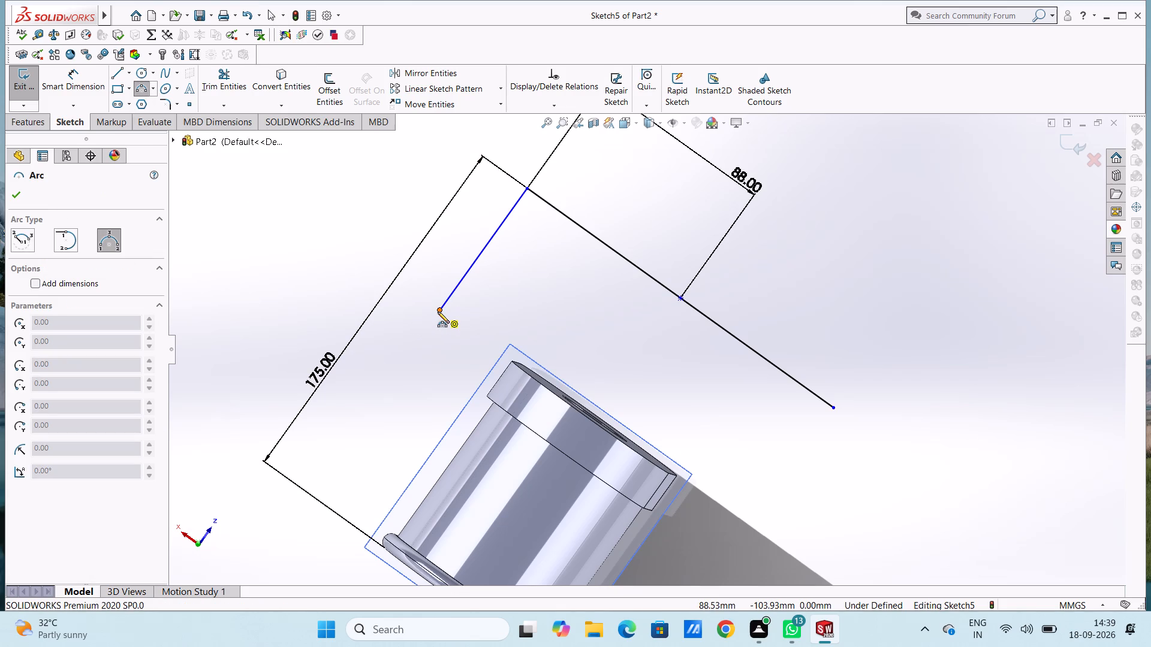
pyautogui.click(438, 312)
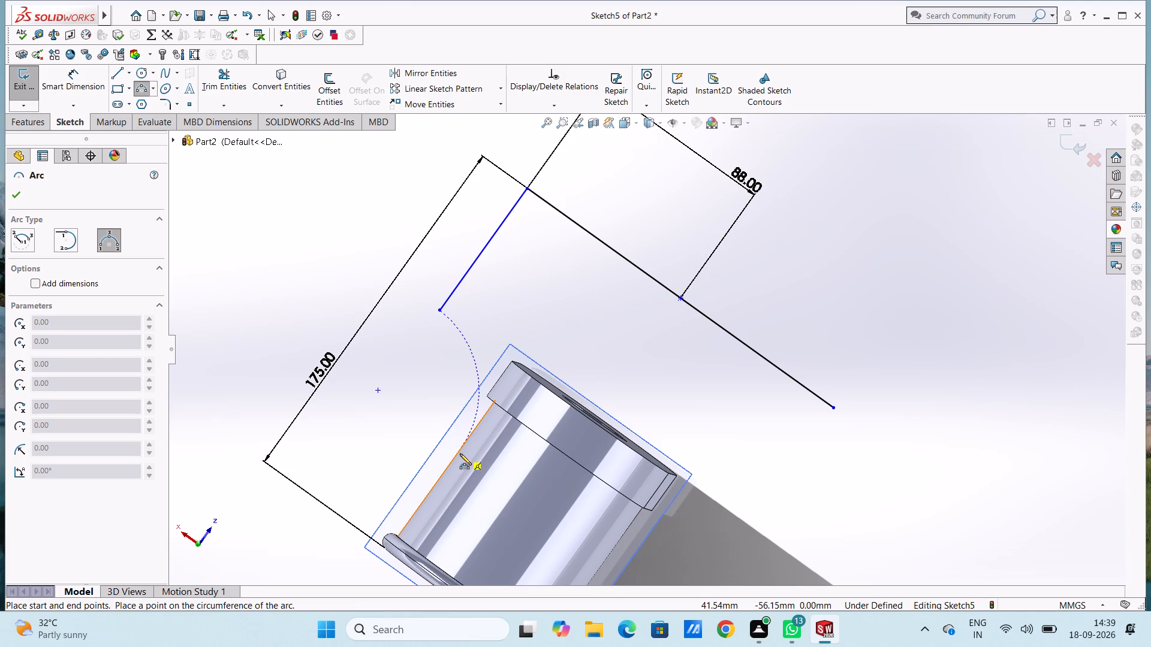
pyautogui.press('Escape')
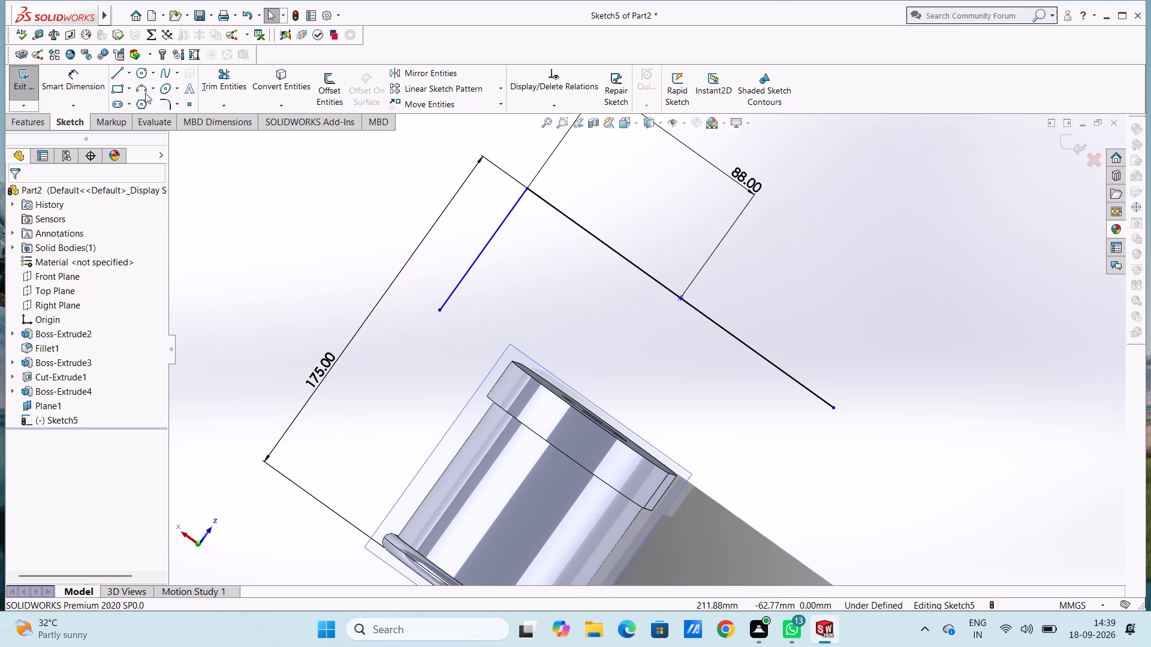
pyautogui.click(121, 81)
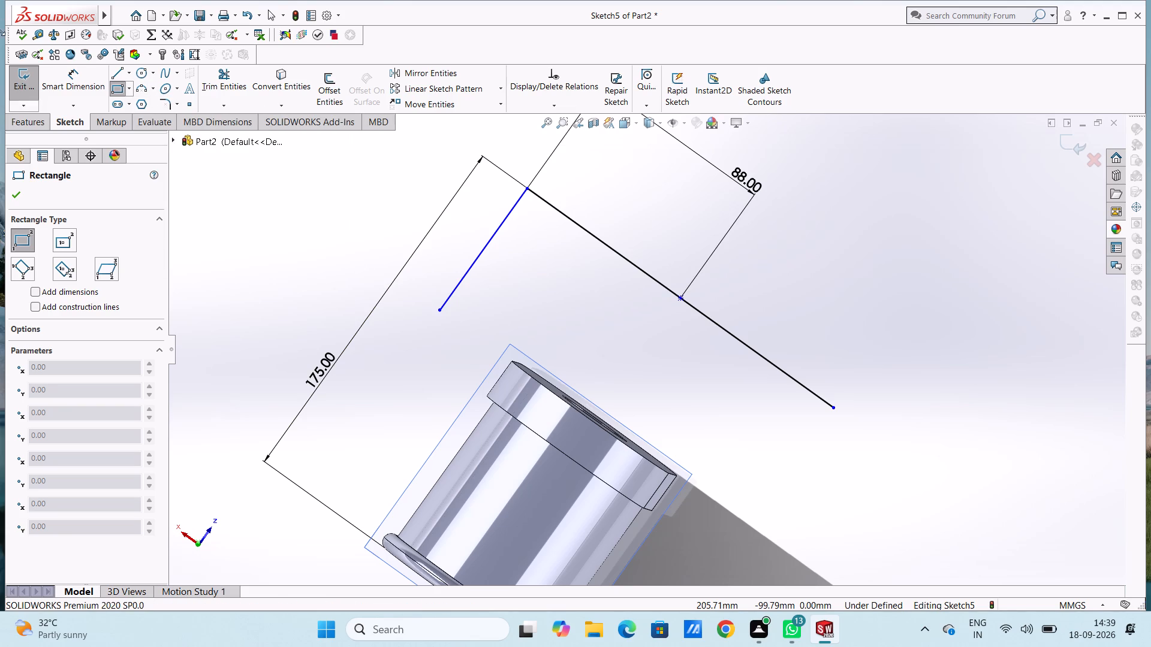
# Sketch a 38 mm vertical line from the origin along the cylinder axis towards the slot-shaped flange.
pyautogui.click(117, 73)
pyautogui.scroll(2, 248, 273)
pyautogui.scroll(-3, 248, 273)
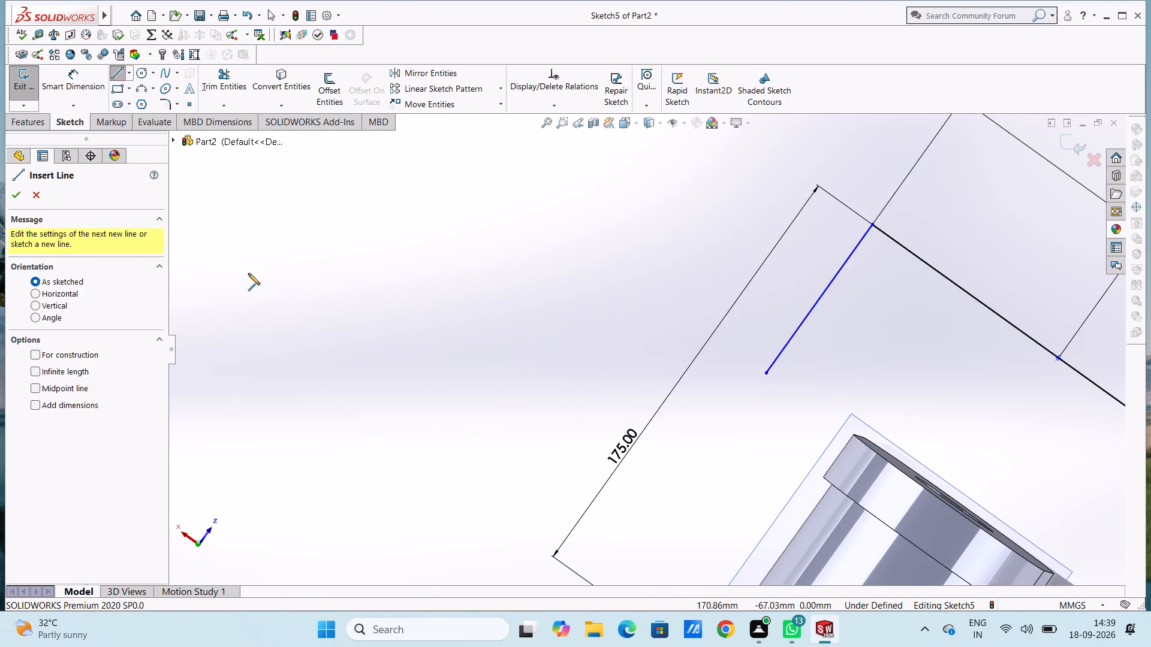
pyautogui.scroll(6, 248, 273)
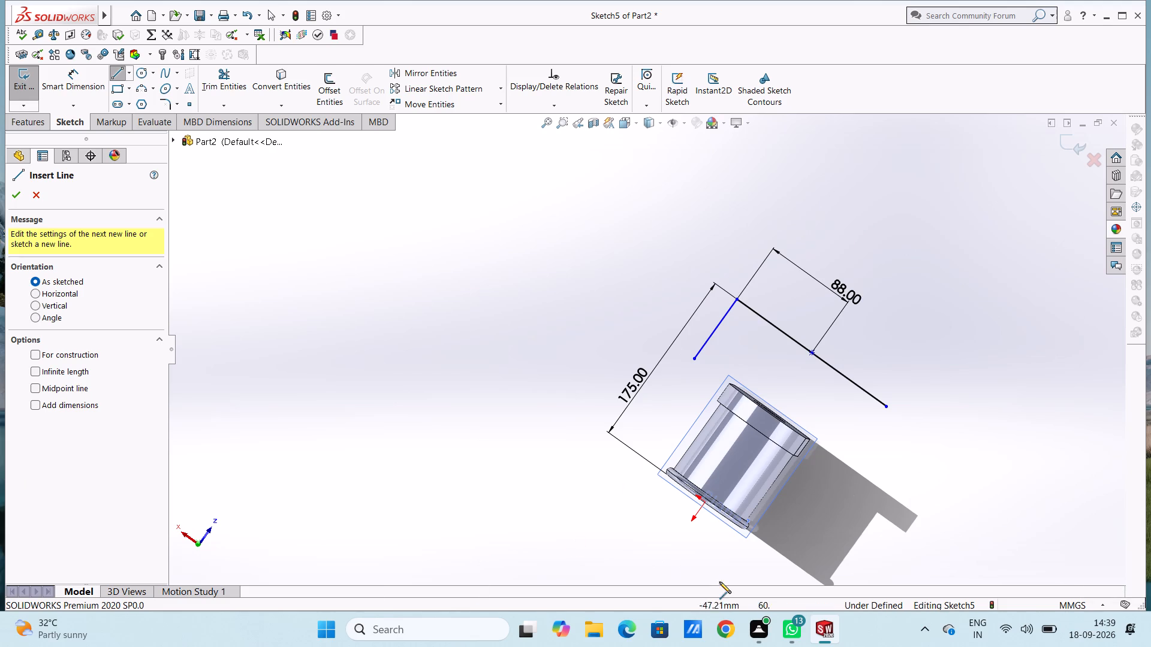
pyautogui.scroll(2, 757, 545)
pyautogui.scroll(-4, 760, 451)
pyautogui.scroll(-4, 564, 399)
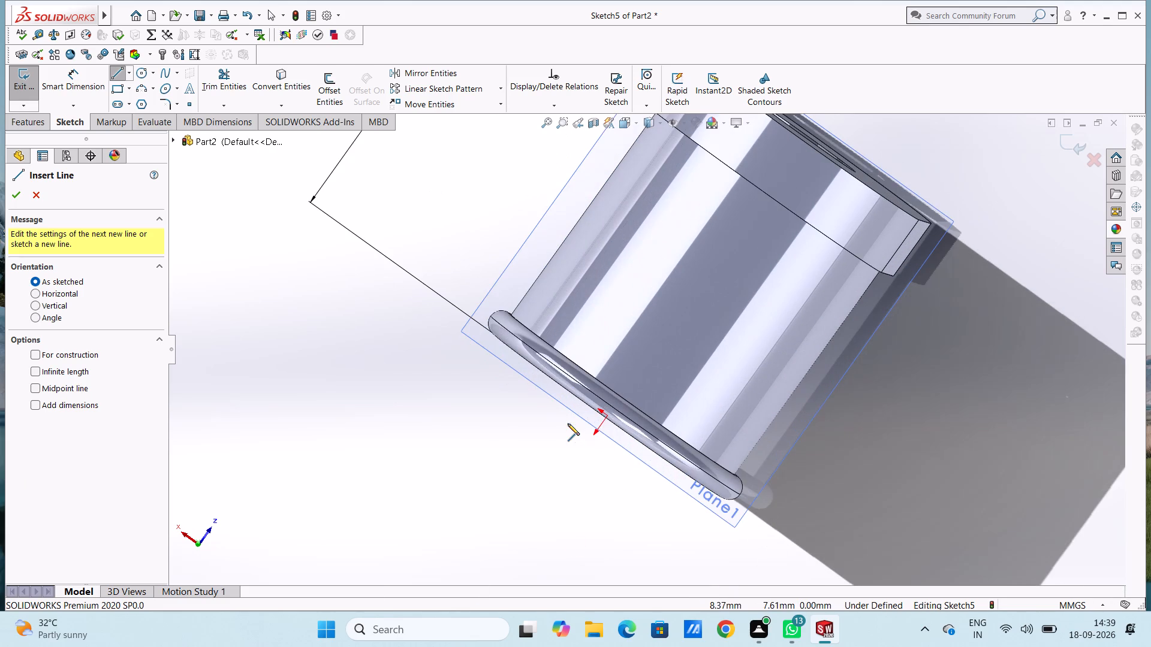
pyautogui.click(607, 416)
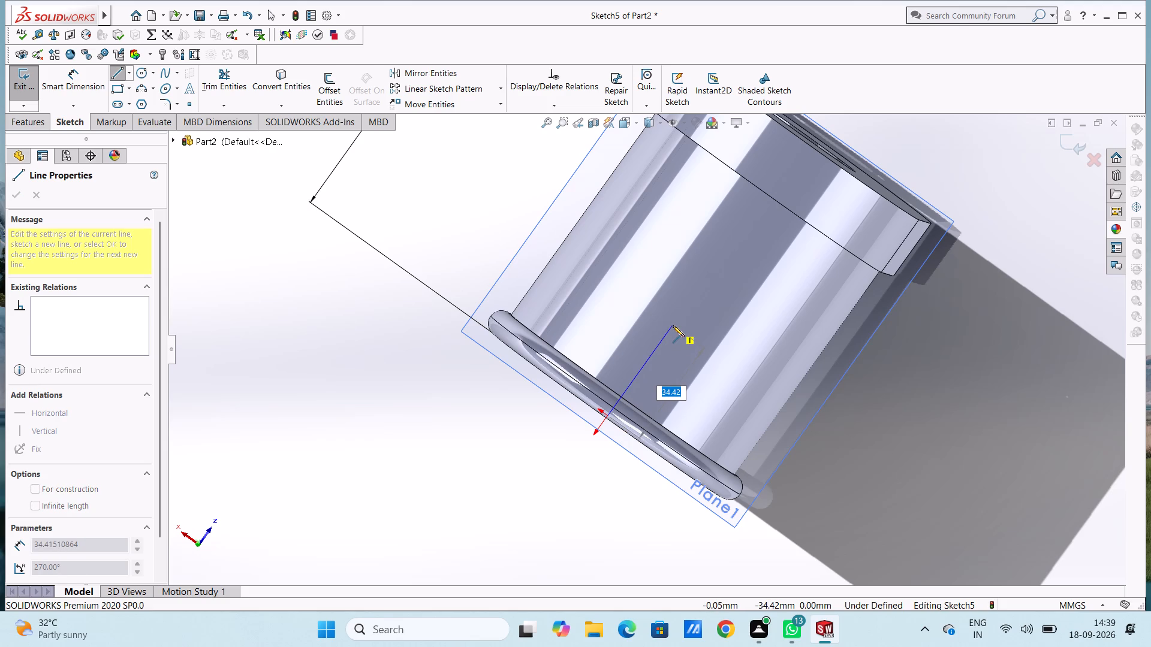
pyautogui.write('38')
pyautogui.press('Return')
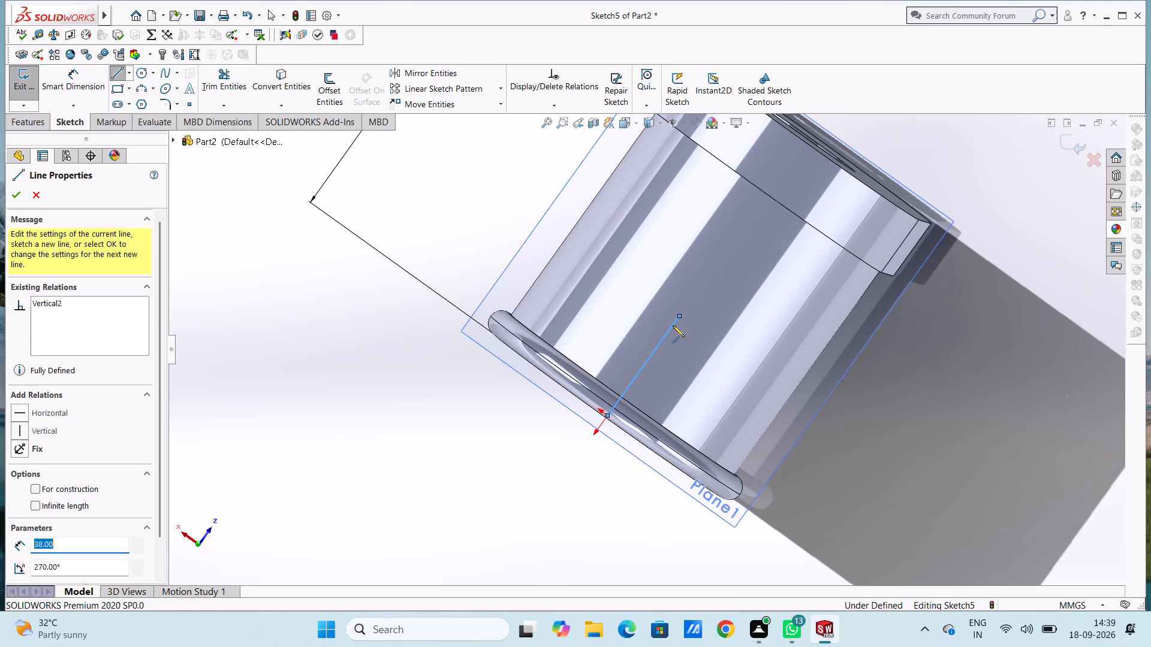
pyautogui.press('Escape')
pyautogui.press('Escape')
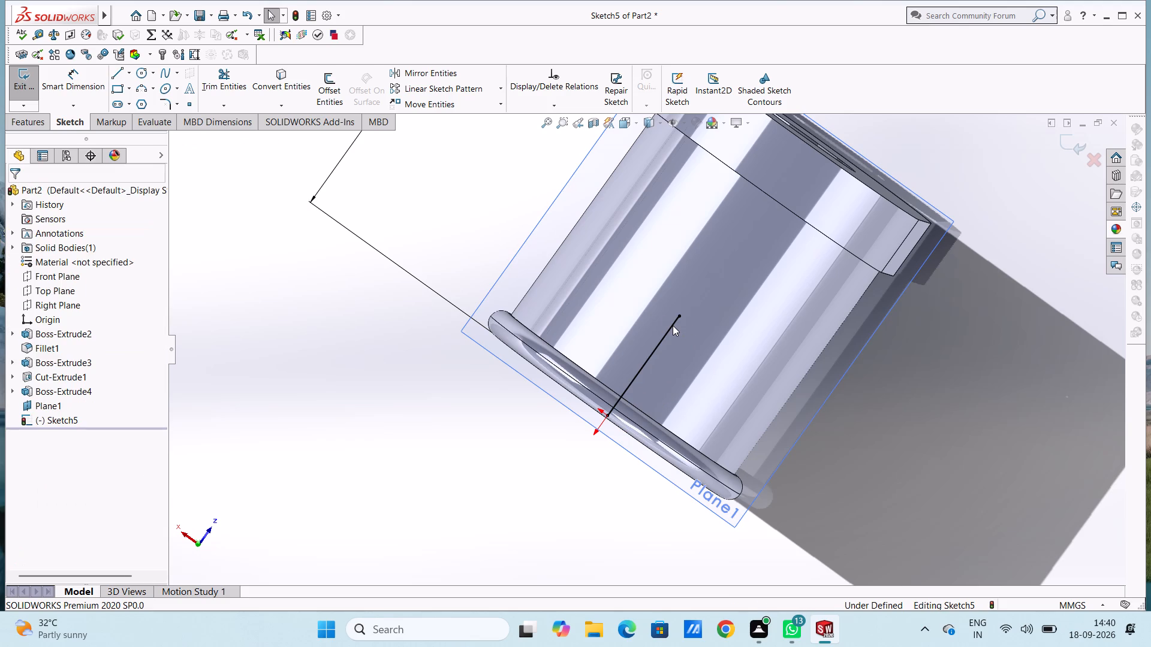
# Sketch a 60 mm vertical line continuing from the free end of the 70 mm line, beside the cylinder.
pyautogui.scroll(1, 673, 325)
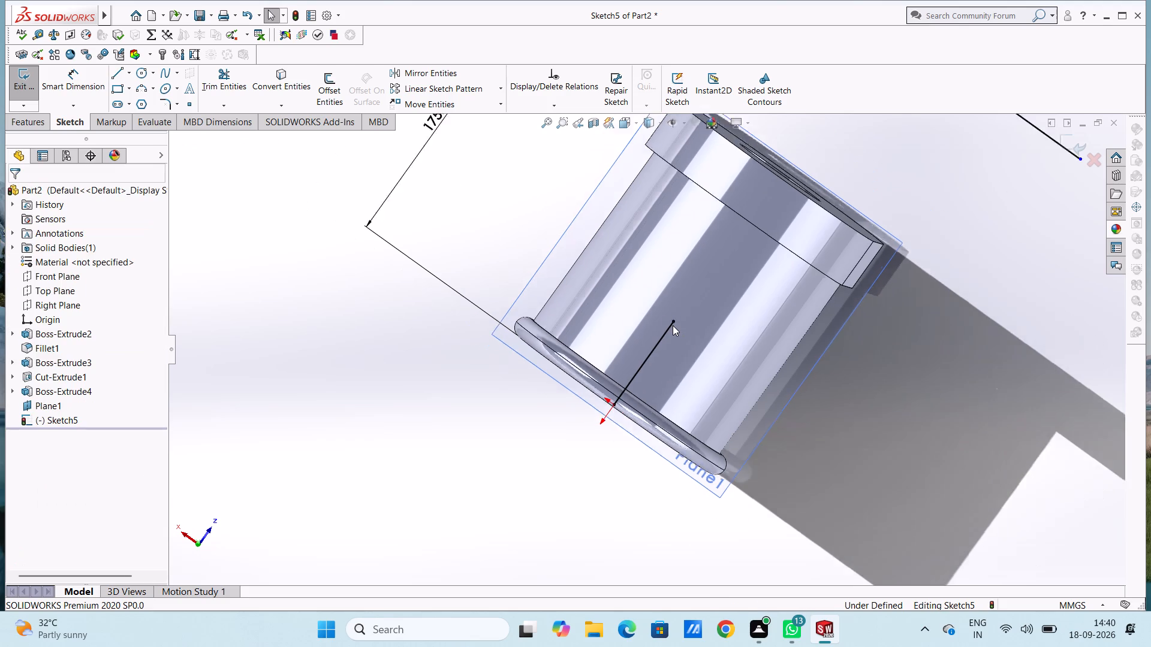
pyautogui.scroll(4, 673, 325)
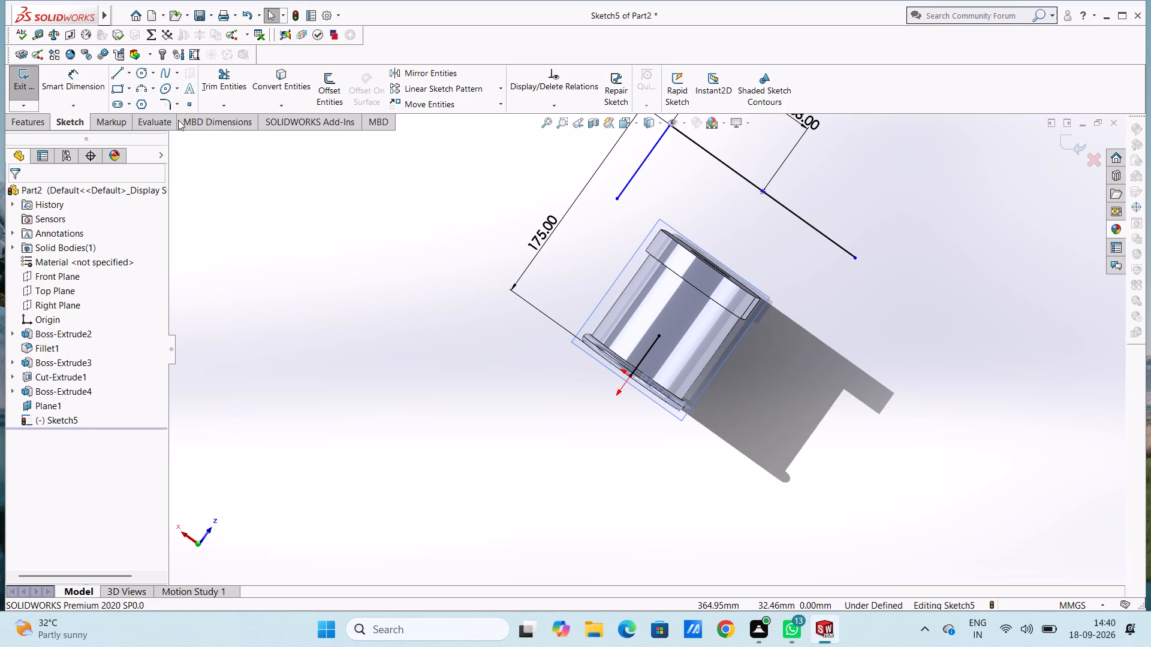
pyautogui.click(119, 73)
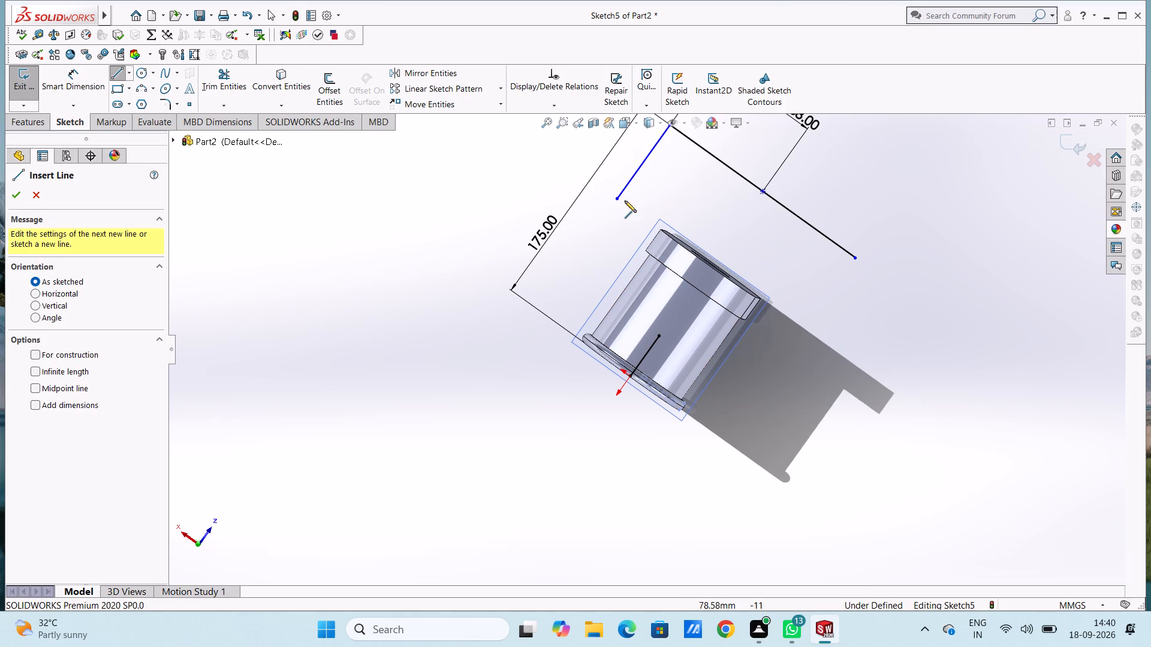
pyautogui.click(618, 199)
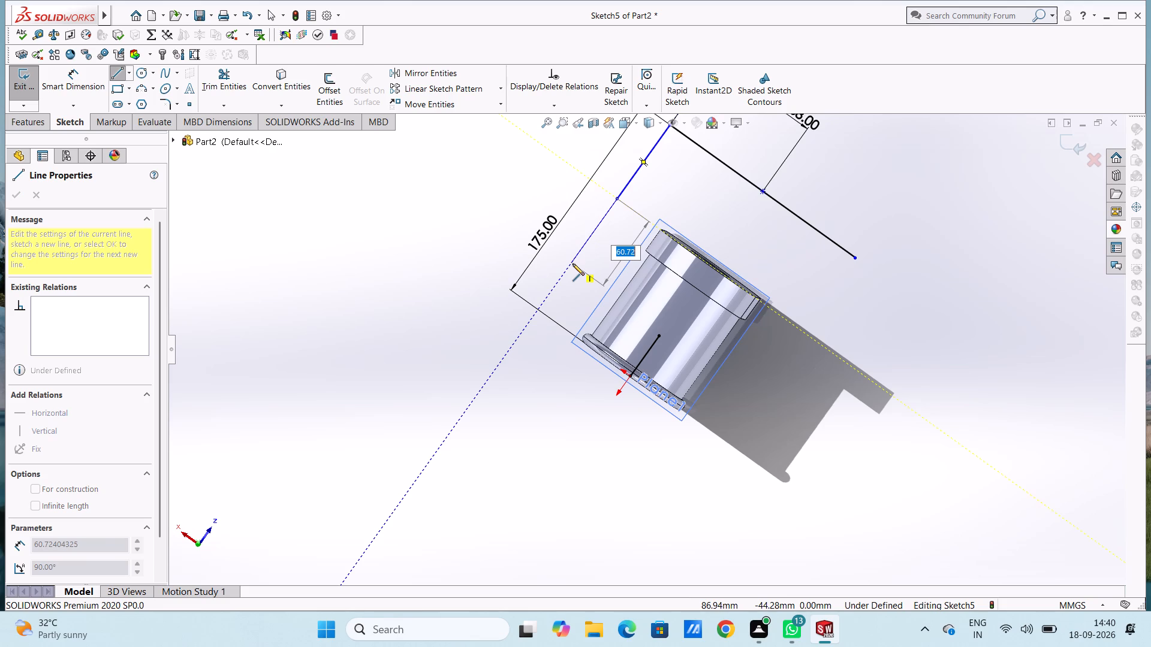
pyautogui.write('60')
pyautogui.press('Return')
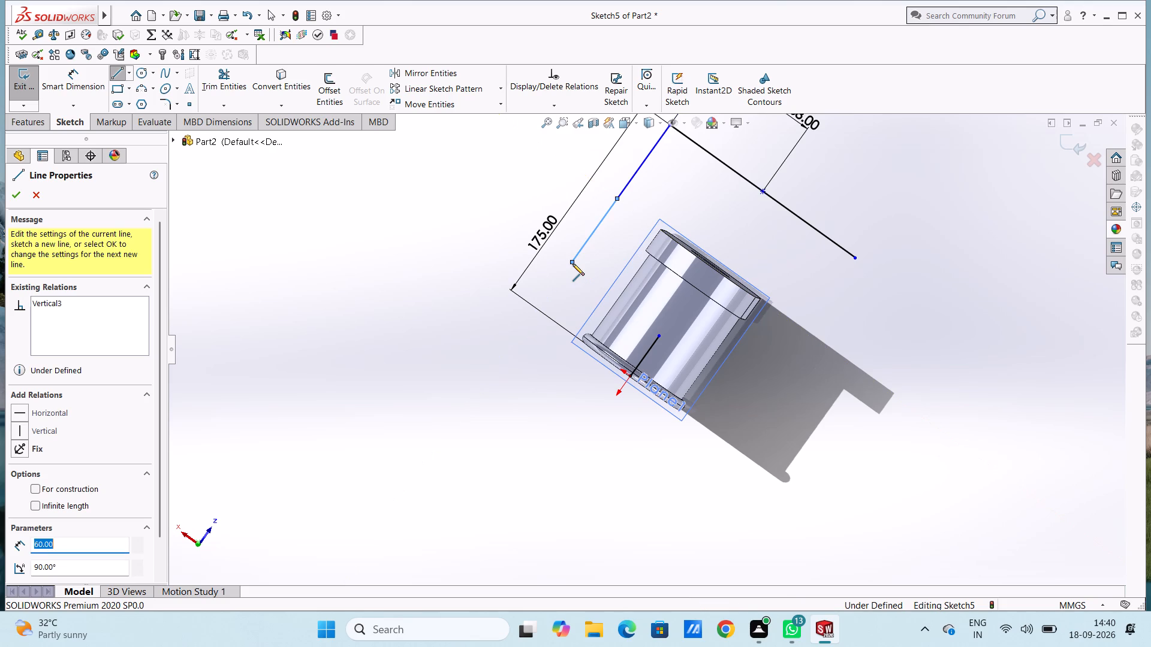
# Sketch a horizontal line about 123 mm long from the free end of the 60 mm line across the cylinder.
pyautogui.click(701, 355)
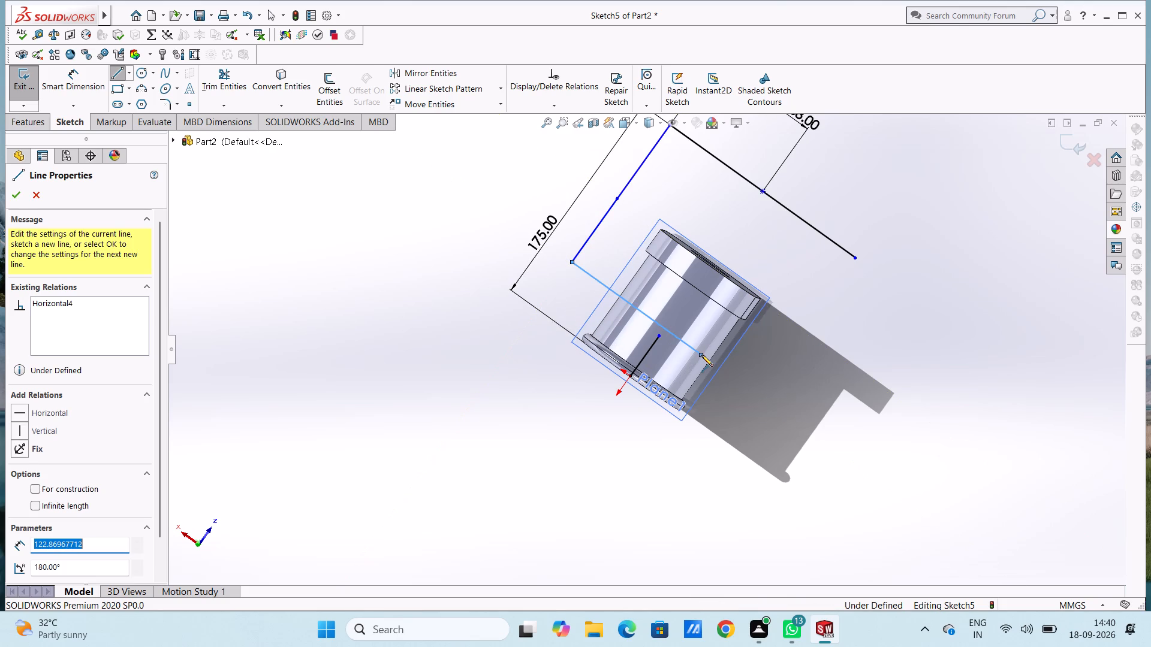
pyautogui.press('Escape')
pyautogui.press('Escape')
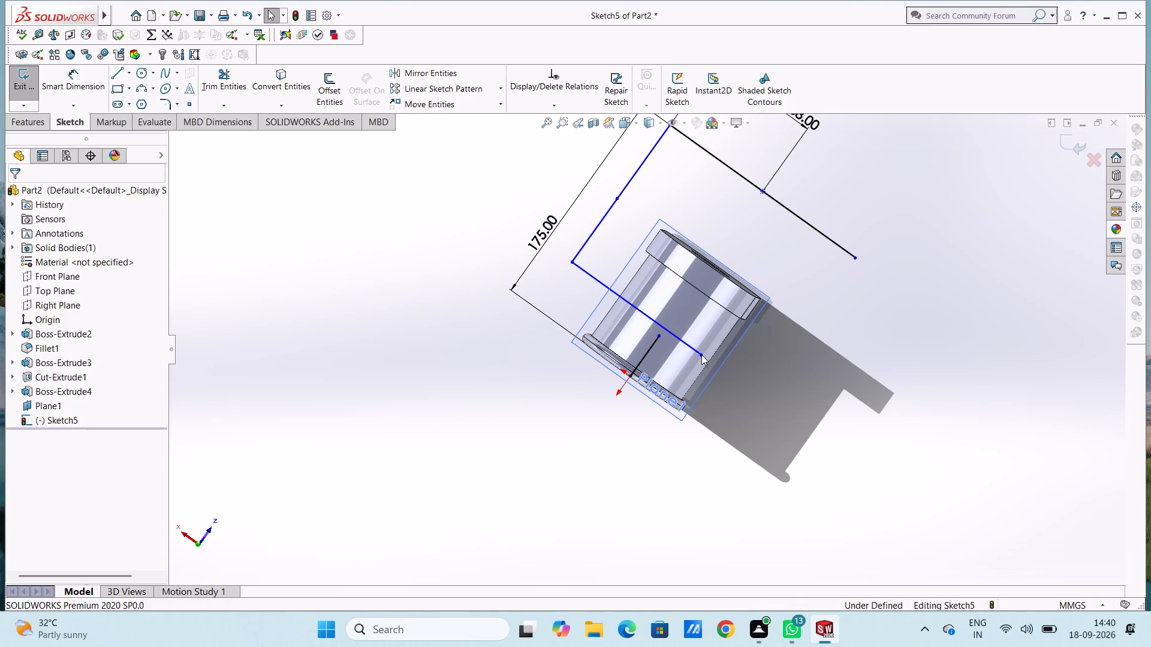
# Sketch a vertical line about 76 mm long on the cylinder's side edge, from the circular rim to the slot-shaped flange.
pyautogui.scroll(-4, 607, 291)
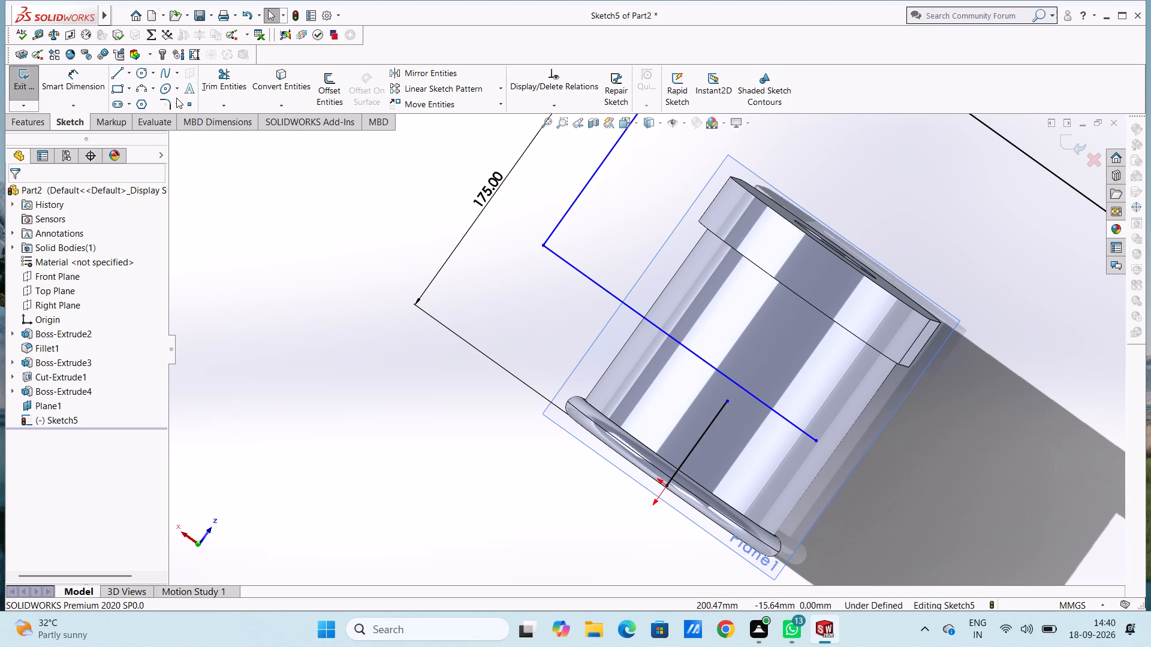
pyautogui.click(138, 89)
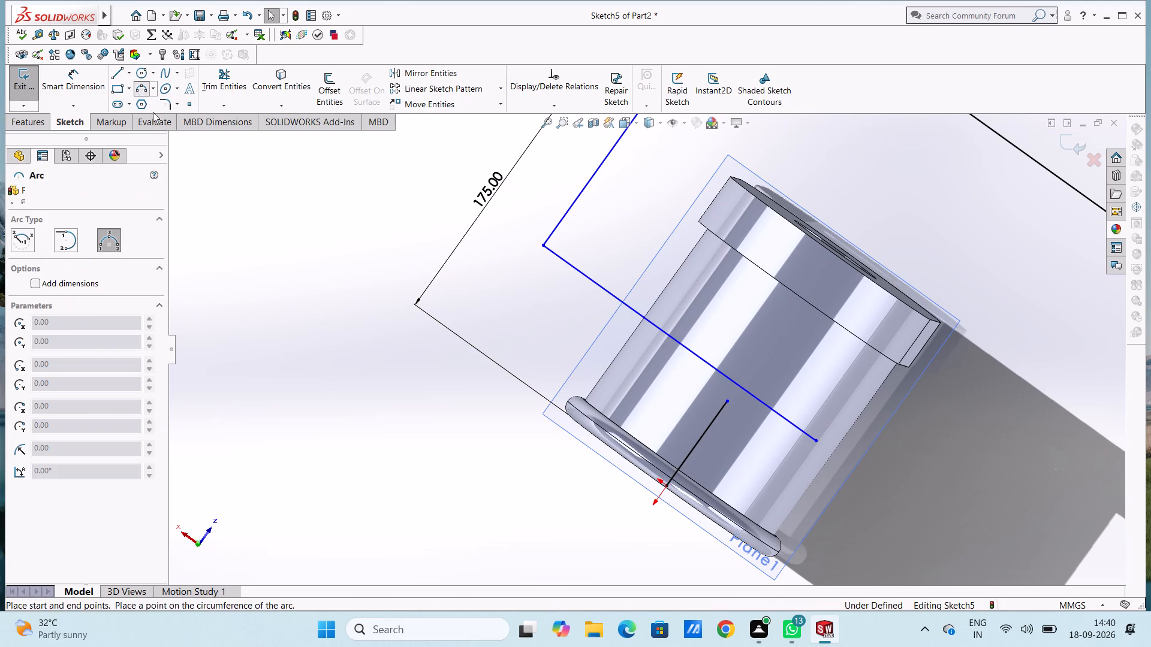
pyautogui.scroll(-3, 558, 273)
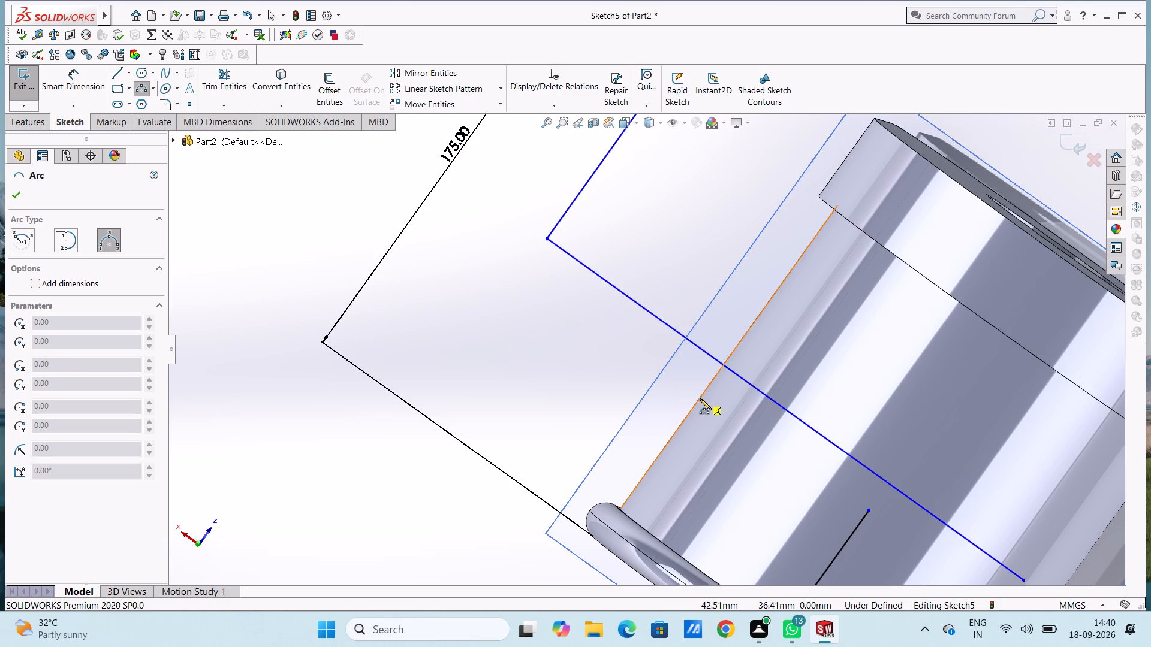
pyautogui.click(120, 71)
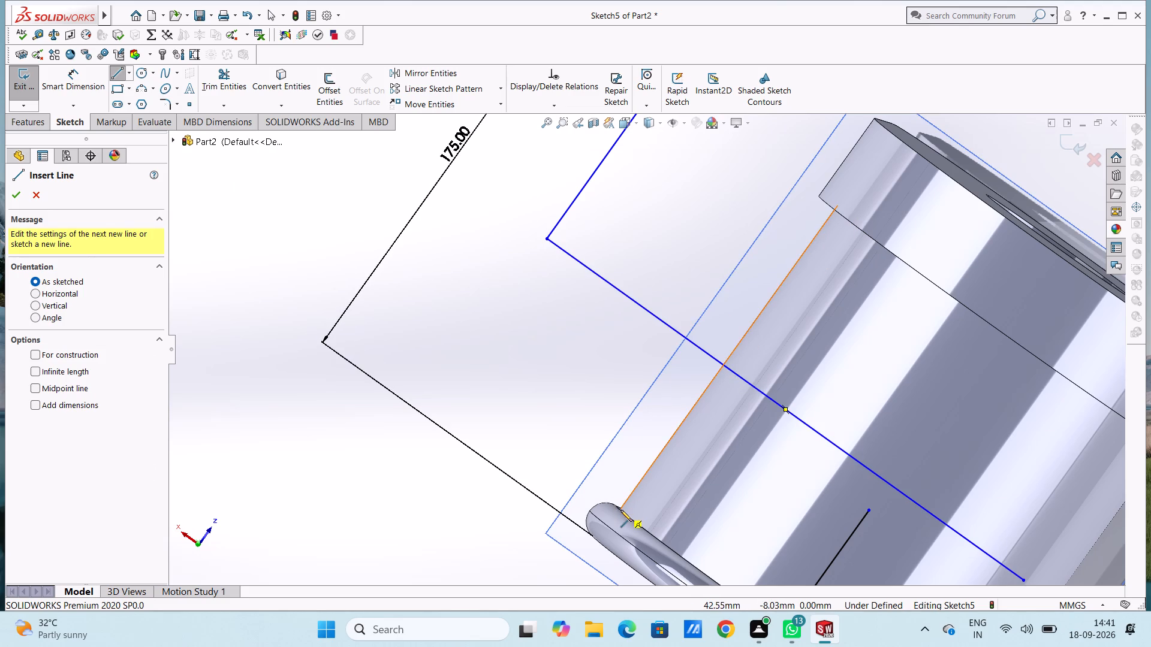
pyautogui.scroll(-6, 632, 498)
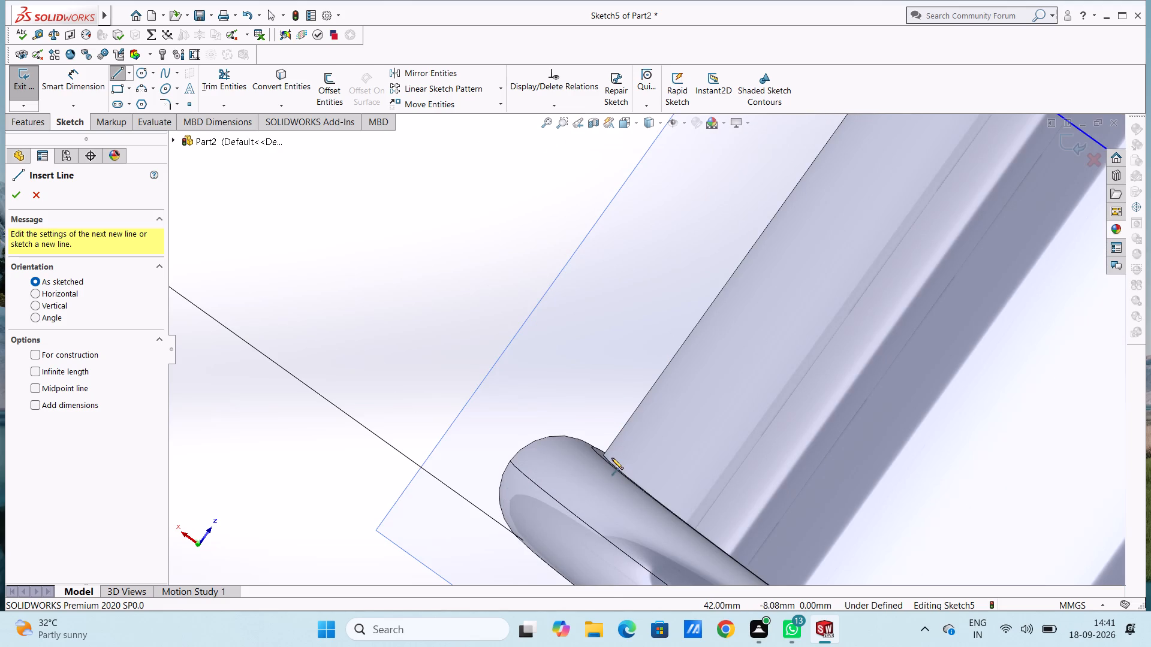
pyautogui.click(603, 453)
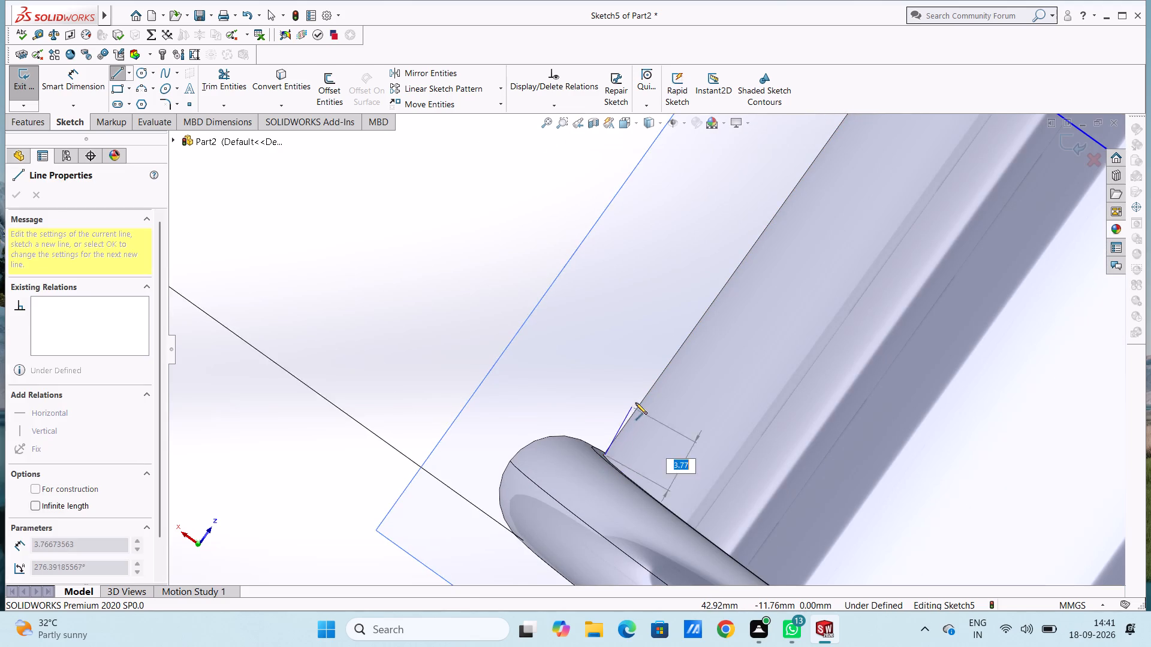
pyautogui.scroll(3, 635, 403)
pyautogui.scroll(3, 769, 231)
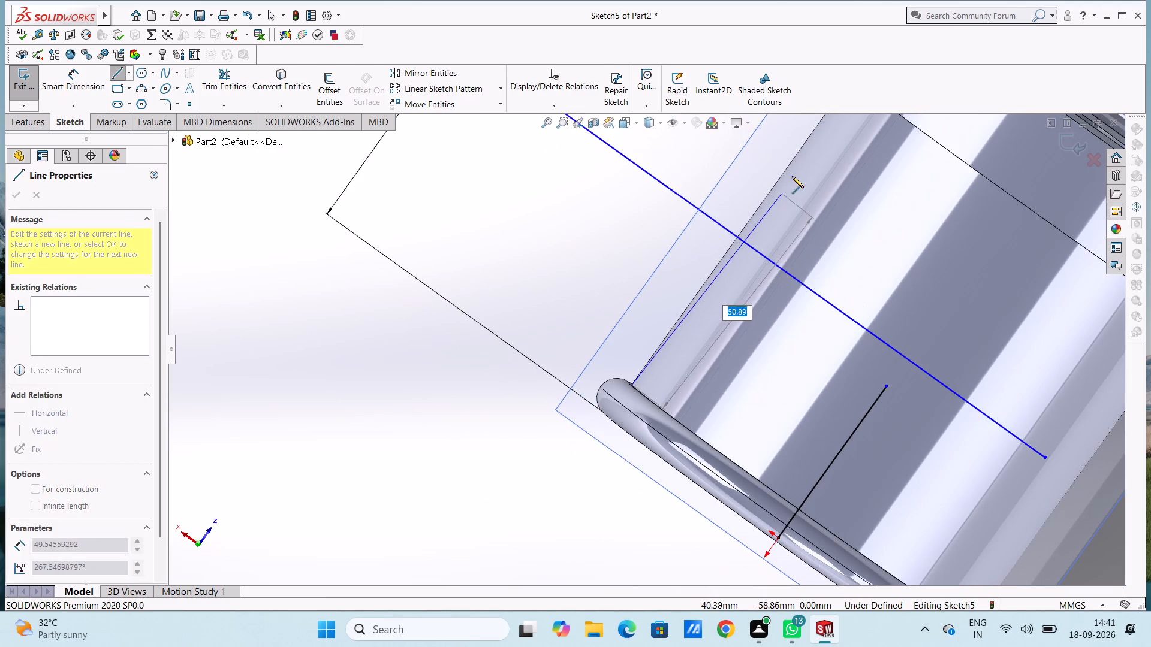
pyautogui.scroll(4, 799, 169)
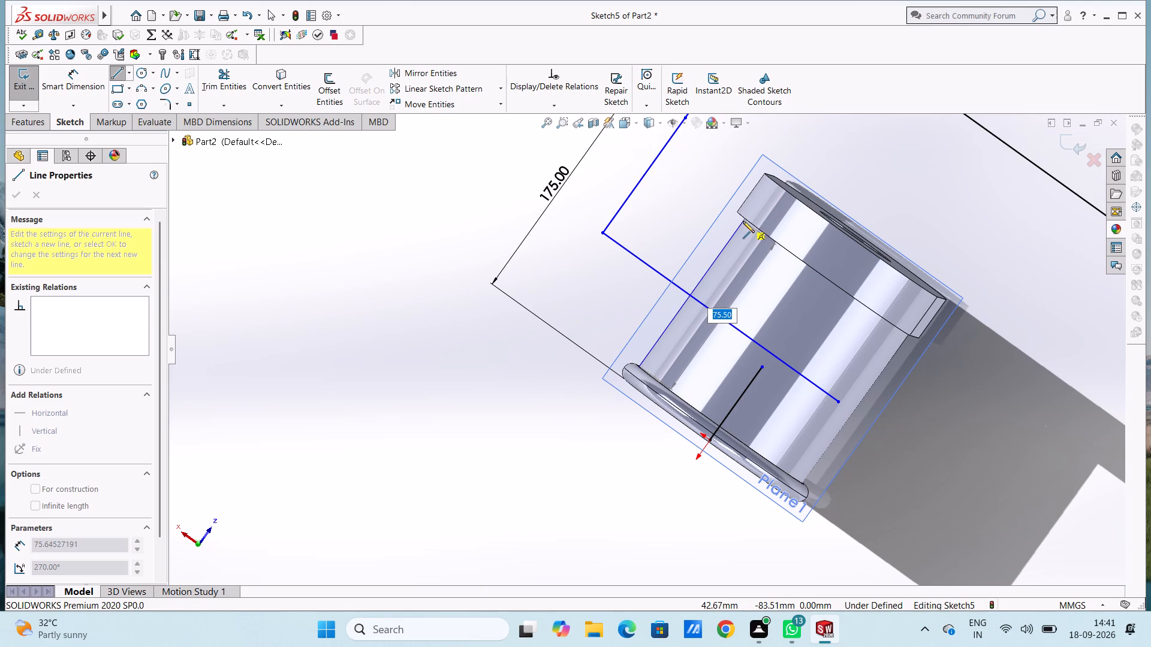
pyautogui.click(744, 219)
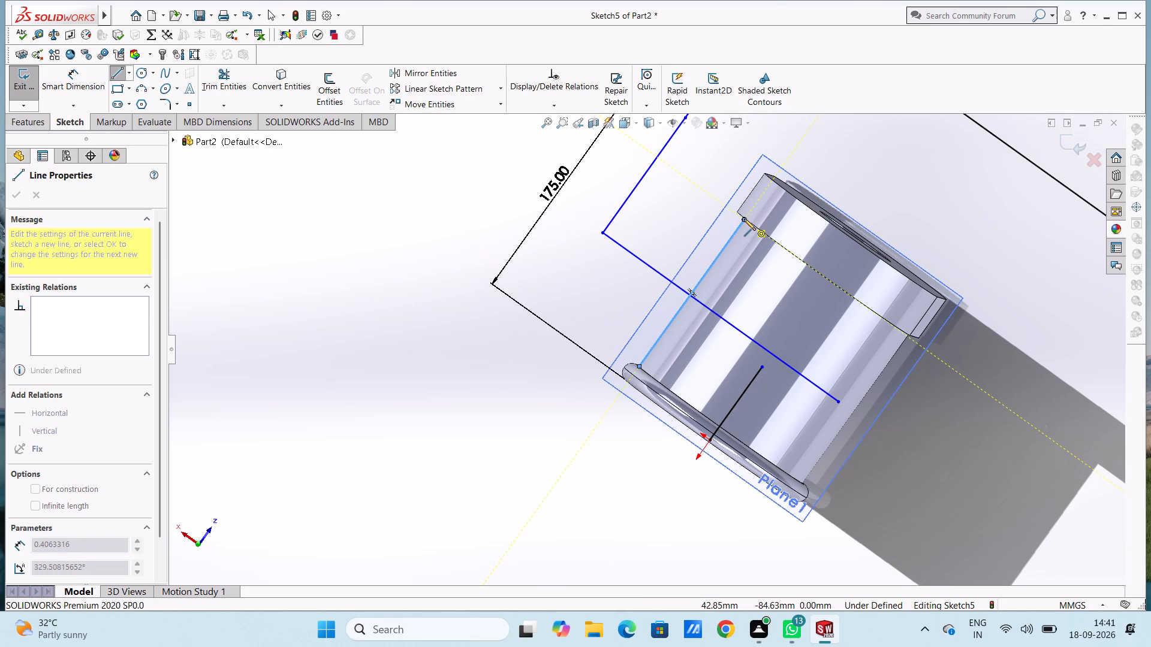
pyautogui.press('Escape')
pyautogui.press('Escape')
pyautogui.scroll(-4, 740, 244)
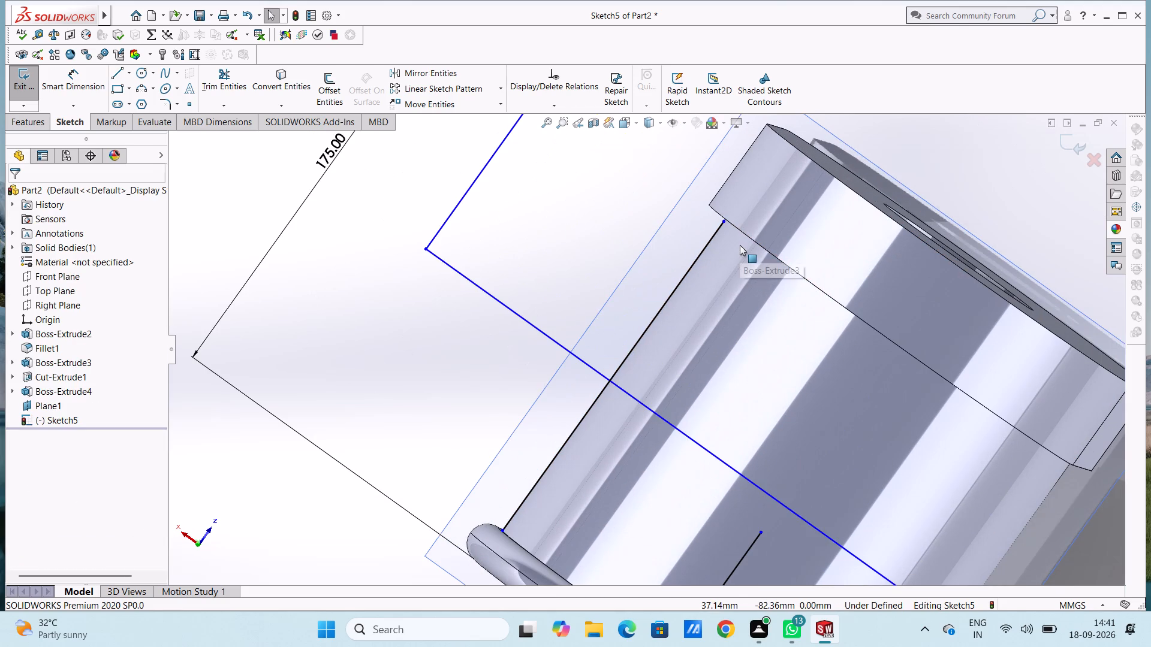
# Sketch a 30 mm radius three-point arc from the cylinder's side-edge line to the horizontal line crossing the cylinder.
pyautogui.click(138, 86)
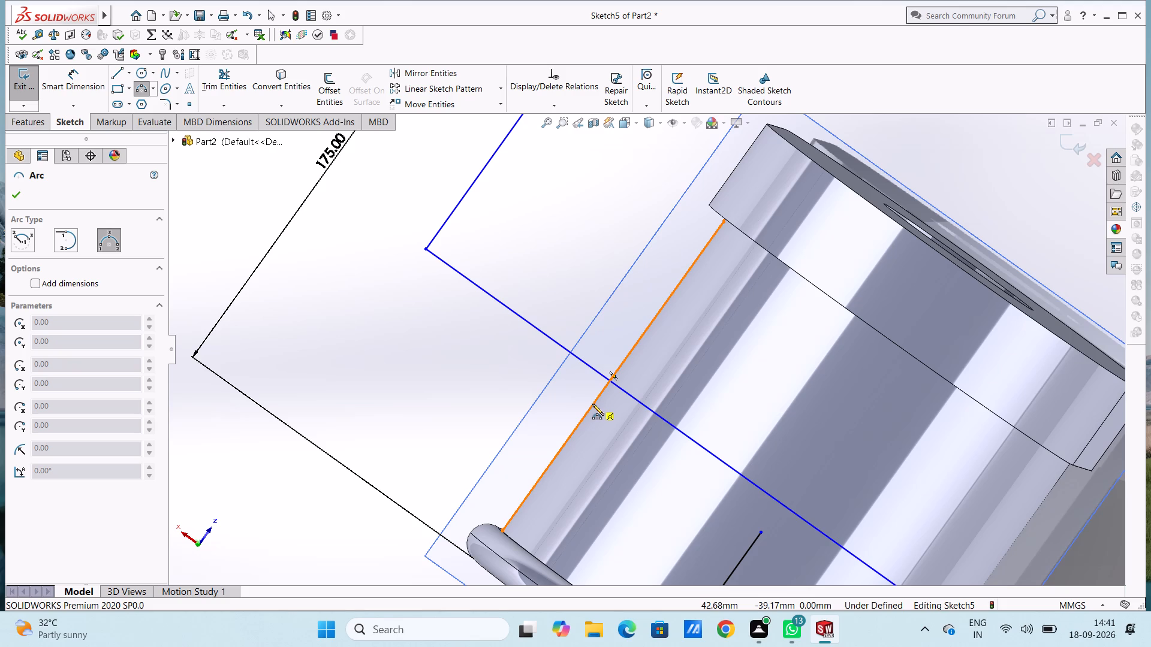
pyautogui.click(581, 420)
pyautogui.click(582, 362)
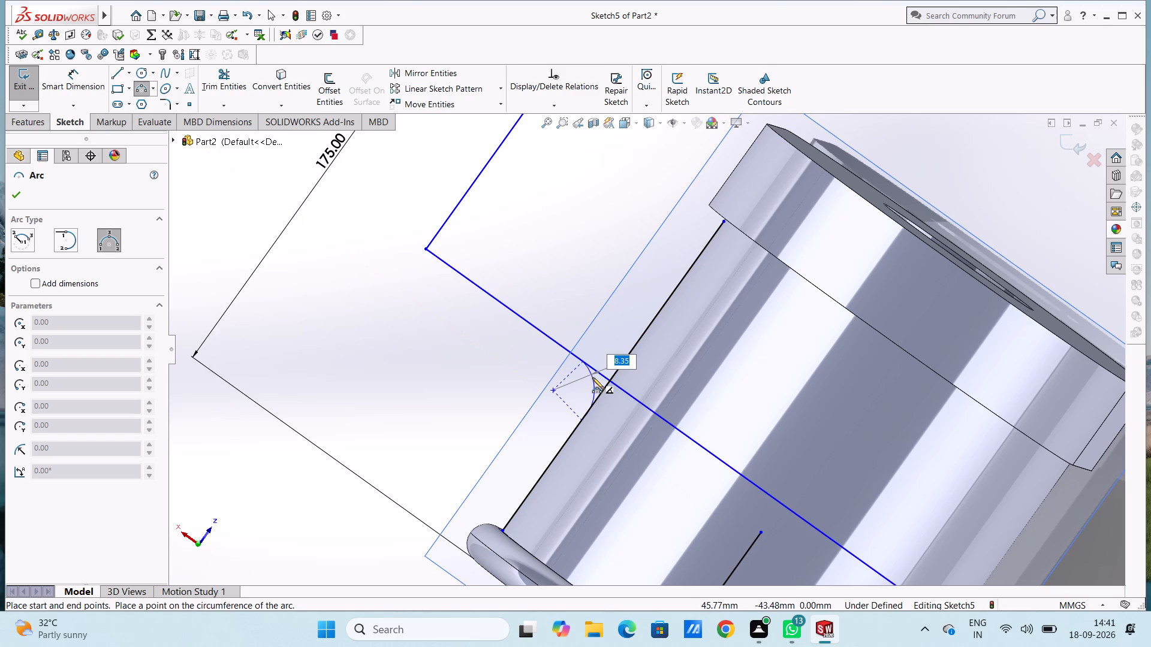
pyautogui.write('30')
pyautogui.press('Return')
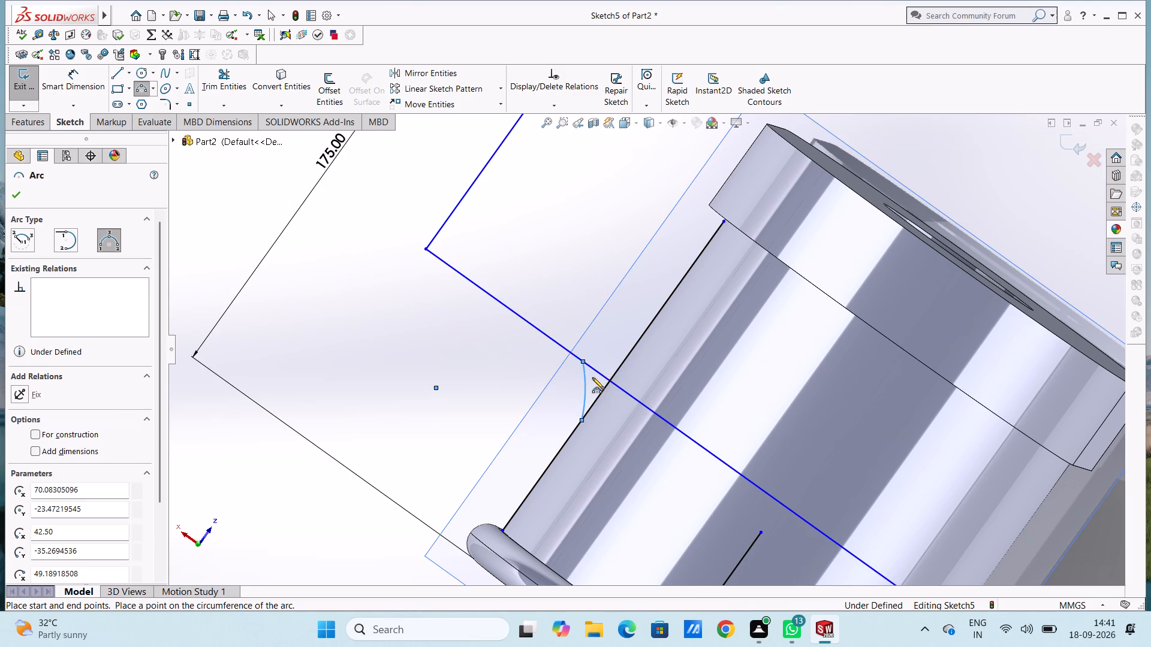
pyautogui.press('Escape')
pyautogui.press('Escape')
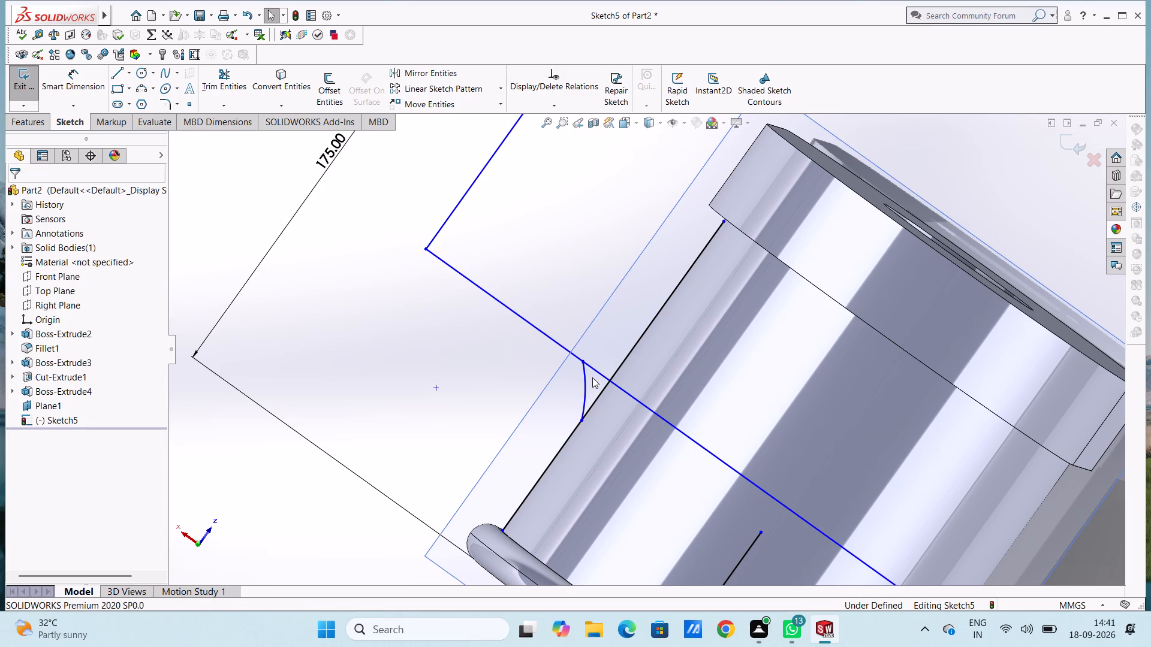
# Add a 30 mm radius dimension to the small arc beside the cylinder.
pyautogui.click(65, 81)
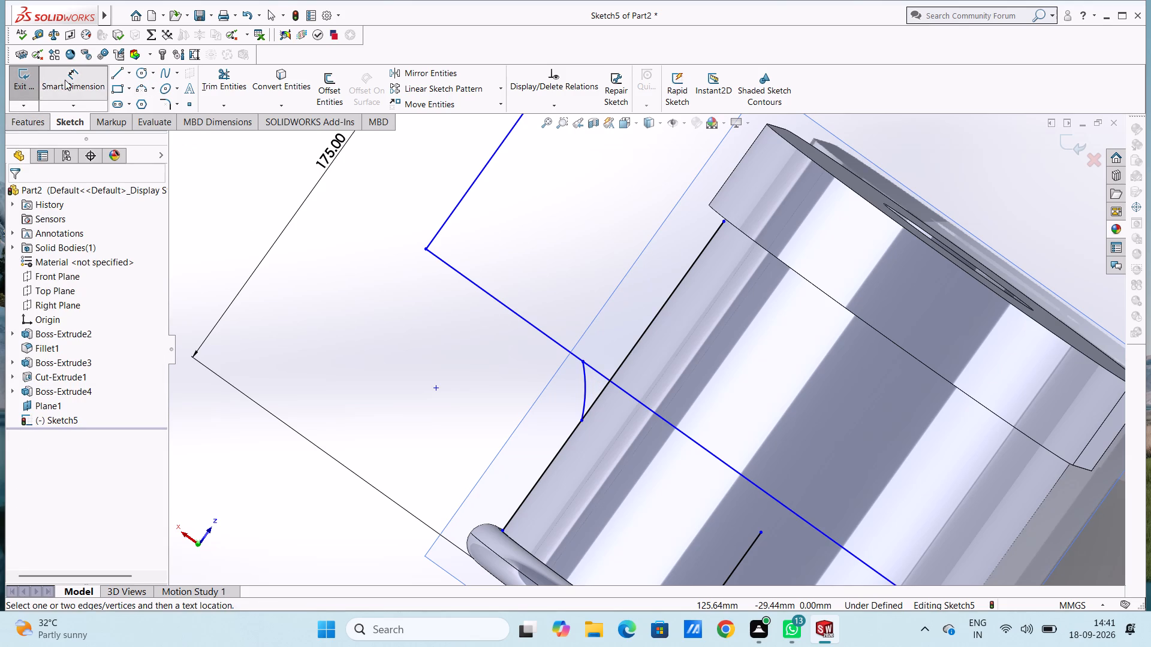
pyautogui.click(586, 397)
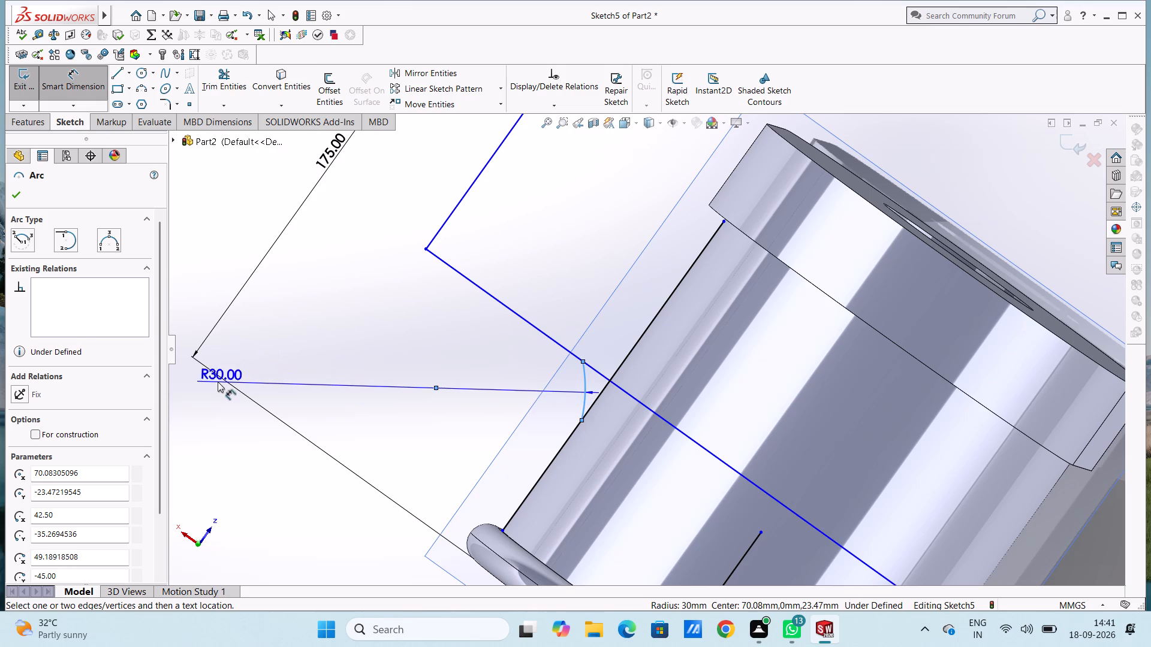
pyautogui.click(204, 380)
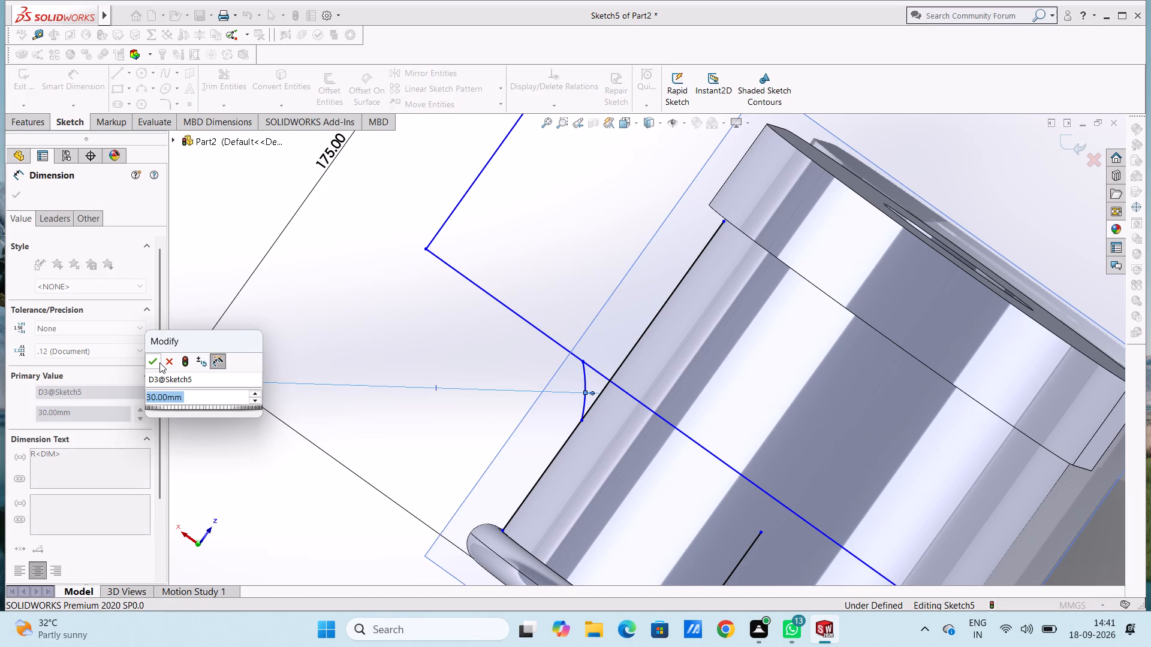
pyautogui.click(159, 362)
pyautogui.click(269, 316)
# Sketch a 70 mm radius three-point arc from the junction of the 70 mm and 60 mm vertical lines to the small arc's end.
pyautogui.scroll(3, 277, 321)
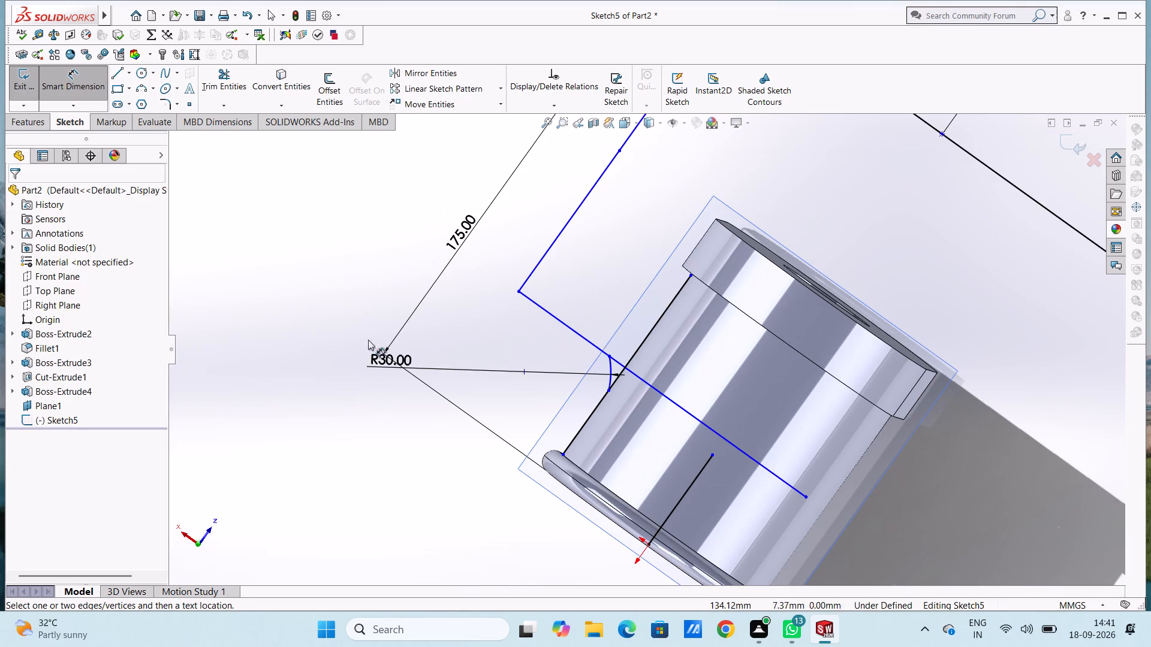
pyautogui.scroll(1, 635, 307)
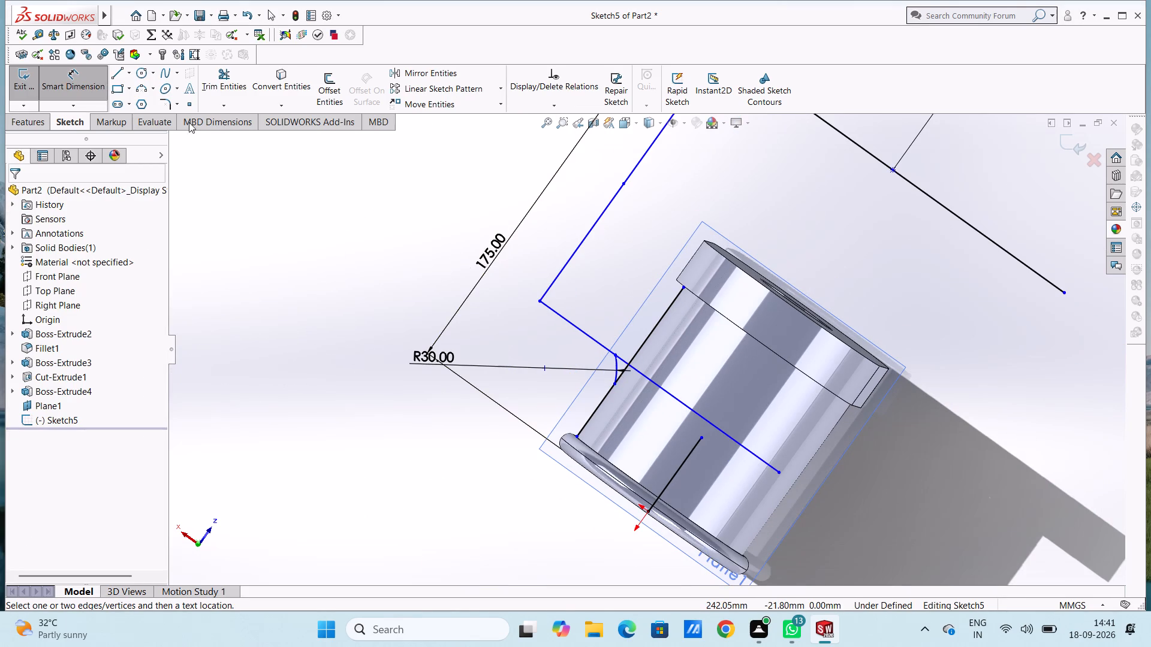
pyautogui.click(147, 92)
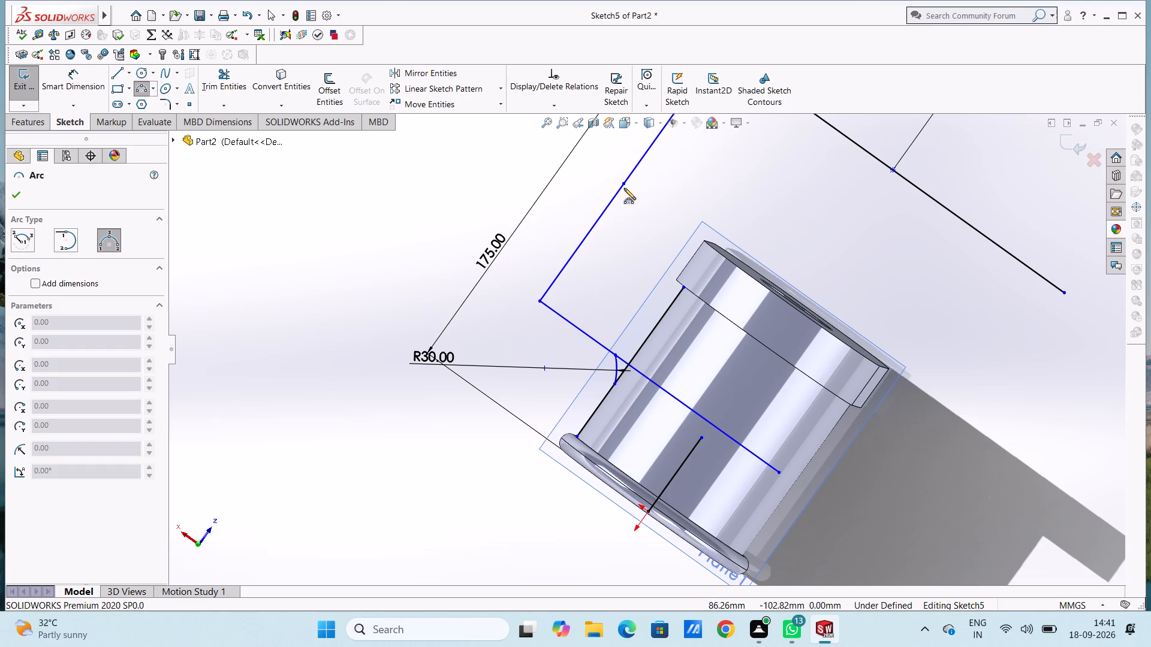
pyautogui.click(624, 183)
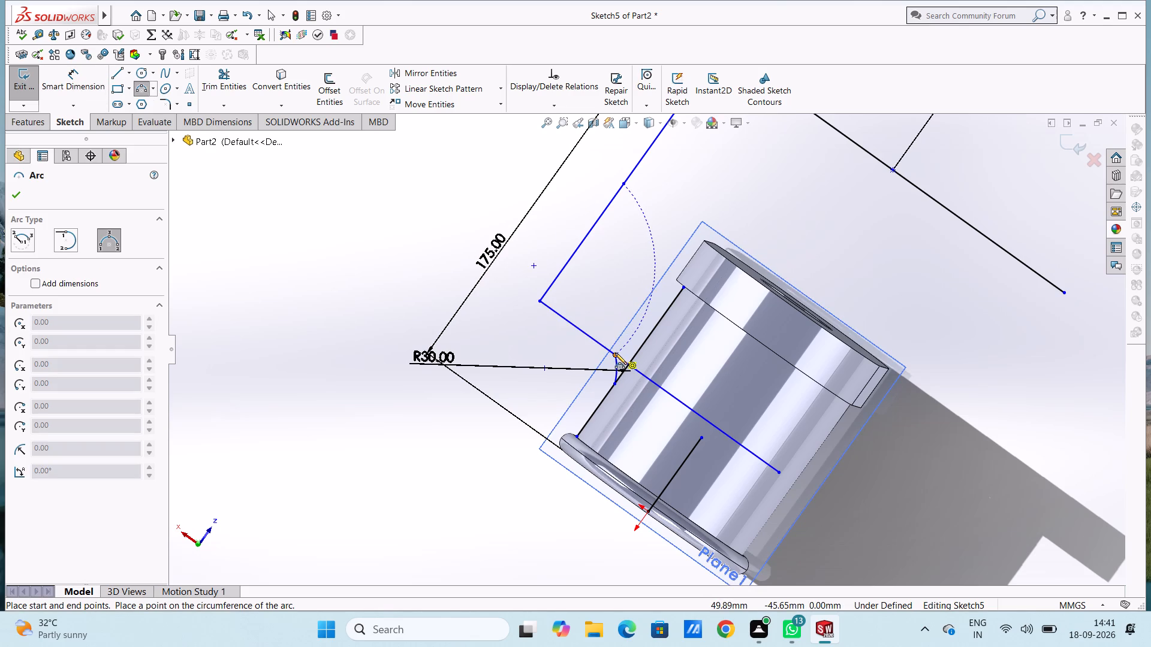
pyautogui.click(615, 353)
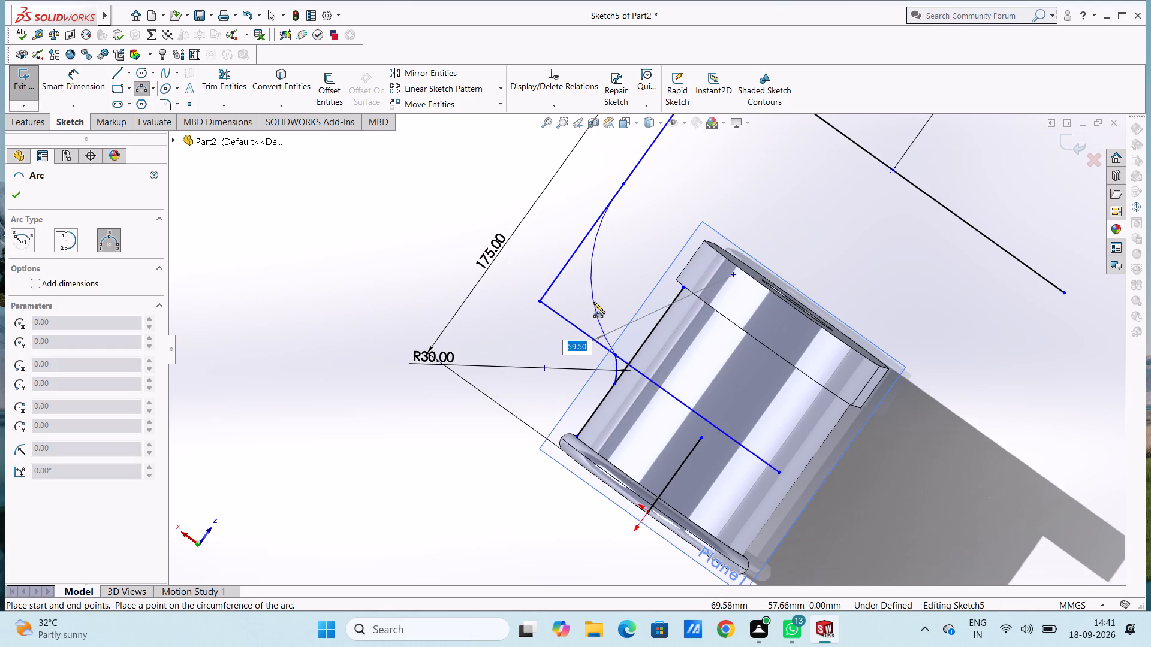
pyautogui.write('70')
pyautogui.press('Return')
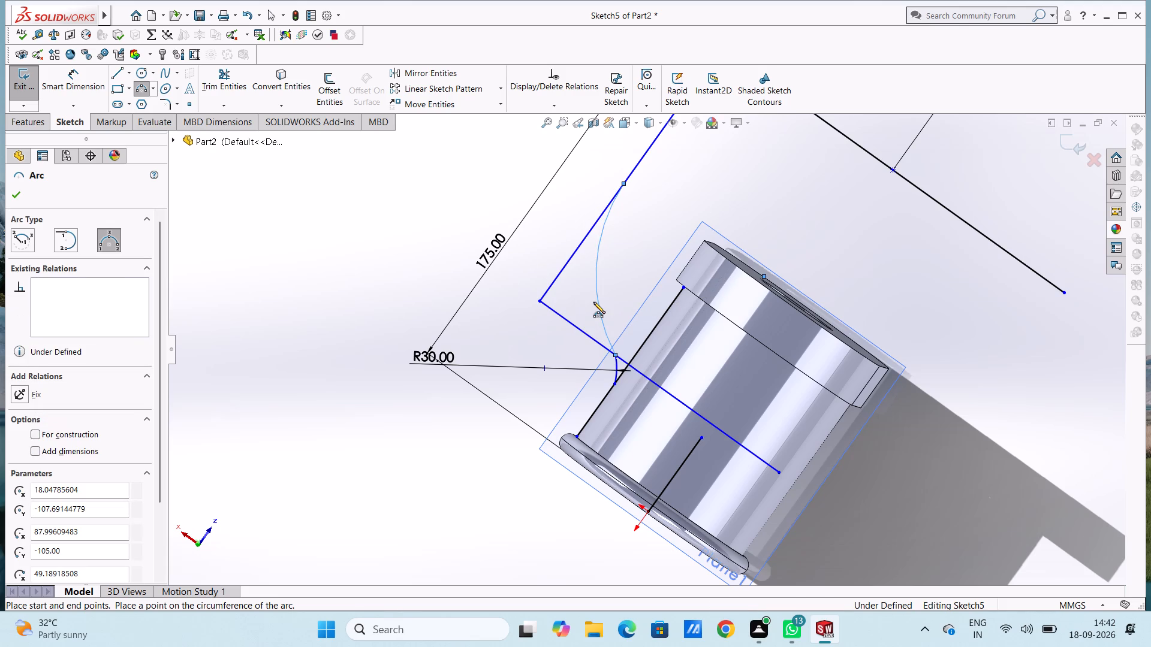
# Add a 70 mm radius dimension to the large arc.
pyautogui.click(79, 78)
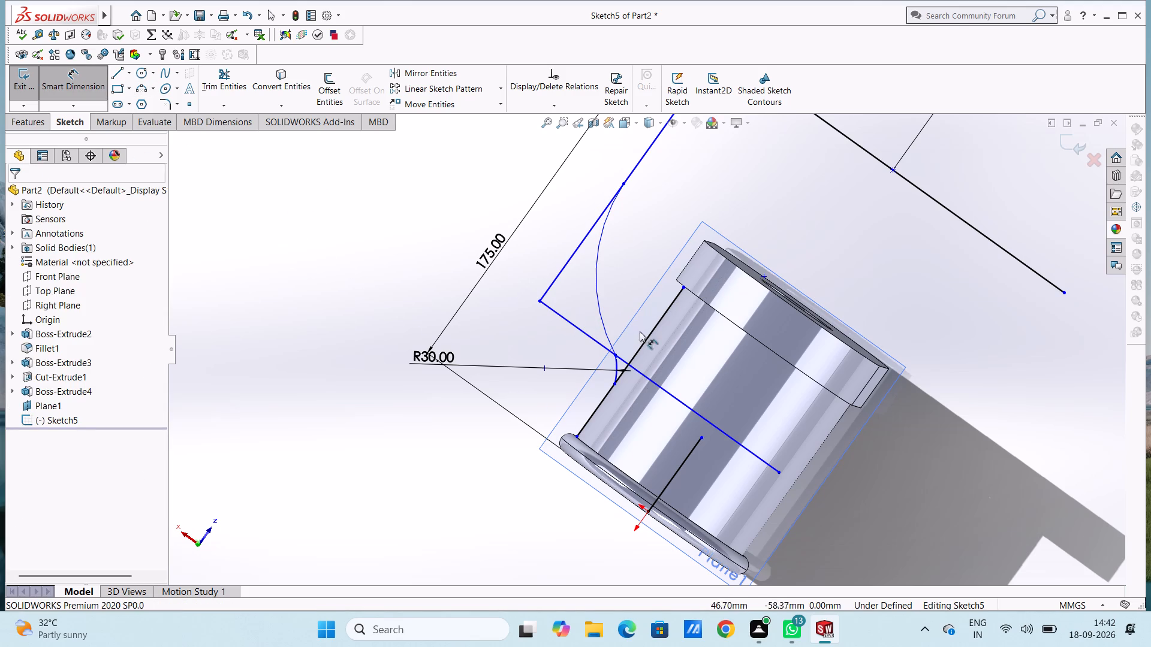
pyautogui.click(601, 313)
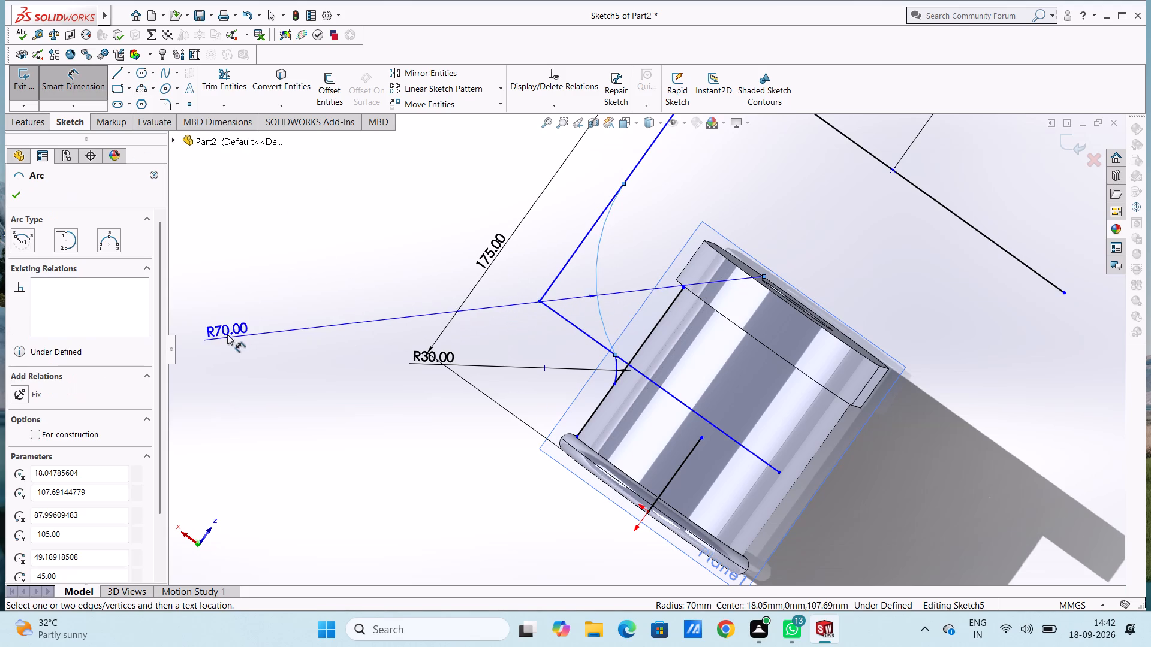
pyautogui.click(255, 289)
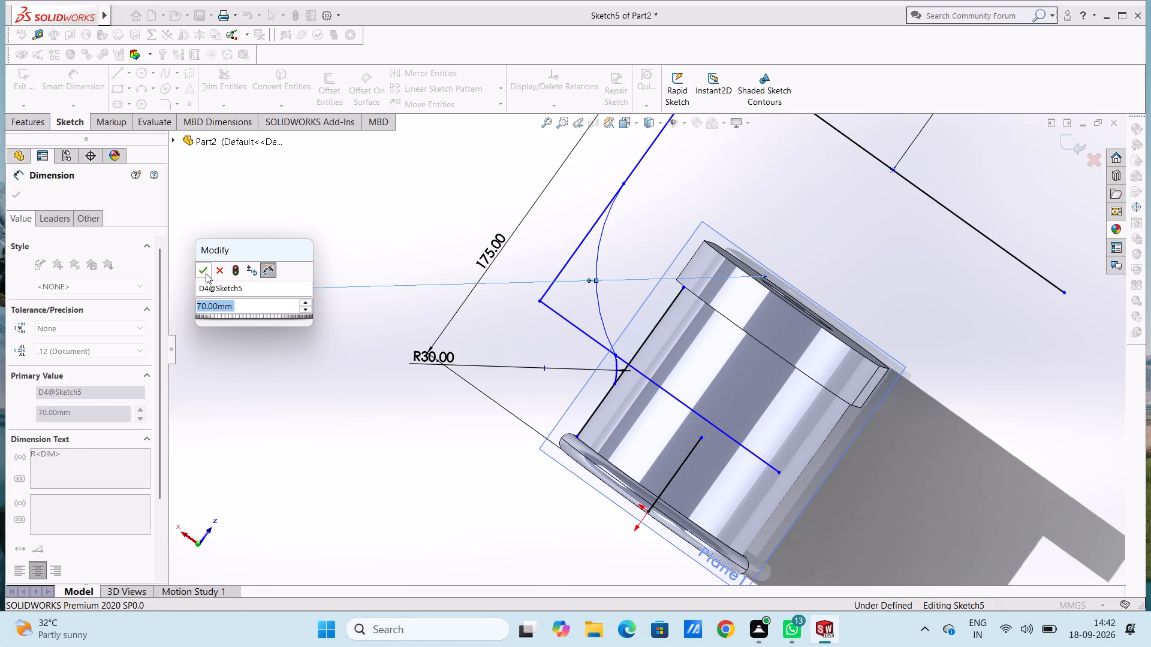
pyautogui.click(206, 272)
pyautogui.click(287, 224)
# Add a 70 mm length dimension to the vertical line above the large arc's starting point.
pyautogui.scroll(2, 471, 265)
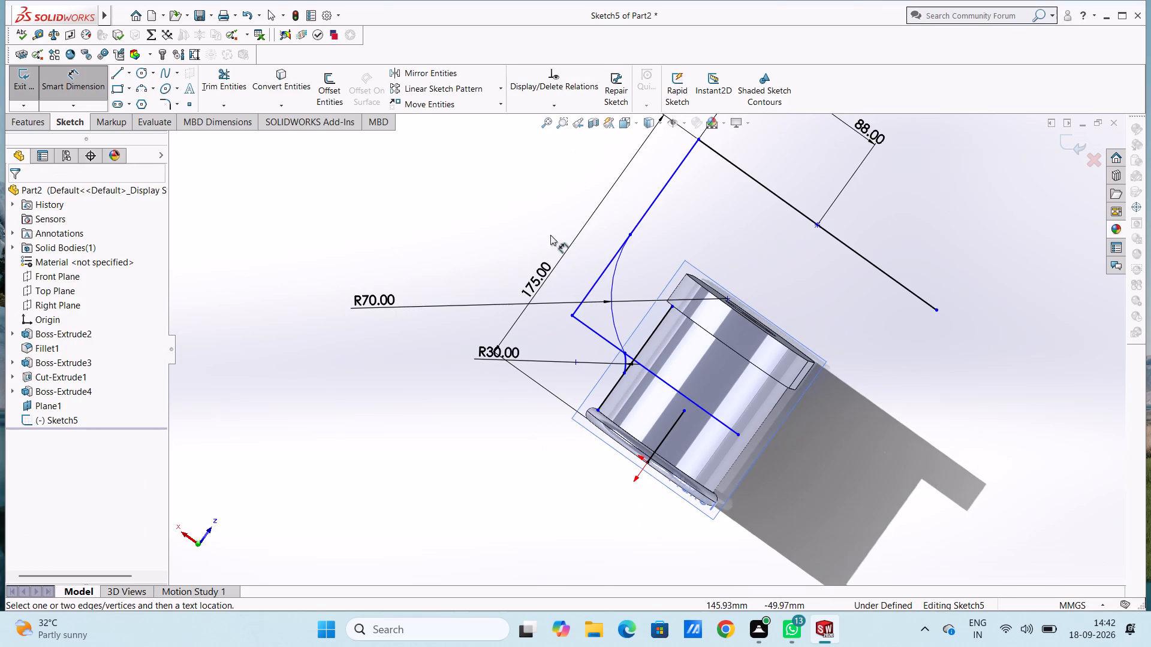
pyautogui.scroll(-2, 670, 208)
pyautogui.scroll(2, 689, 244)
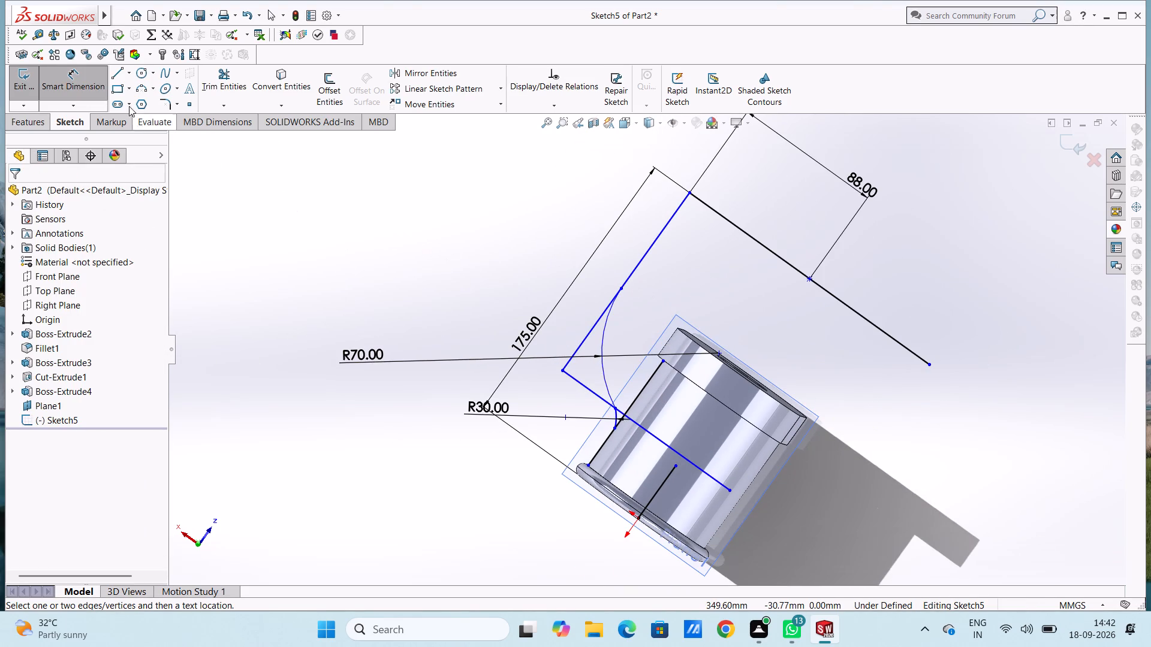
pyautogui.click(665, 224)
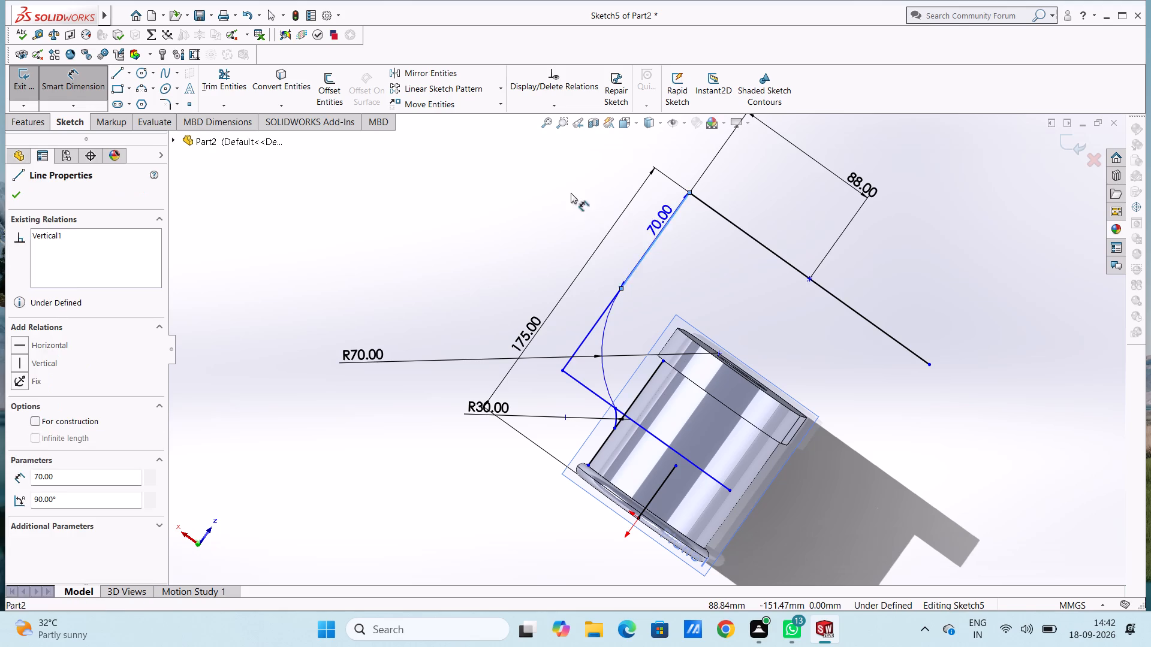
pyautogui.click(540, 180)
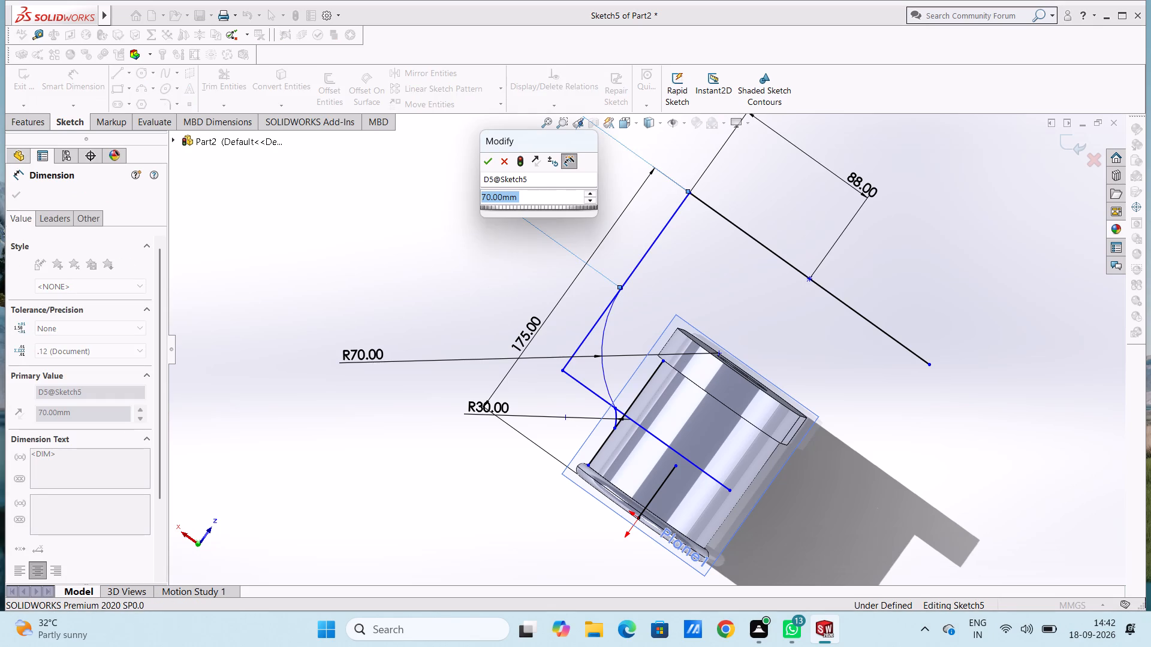
pyautogui.click(486, 162)
pyautogui.click(453, 201)
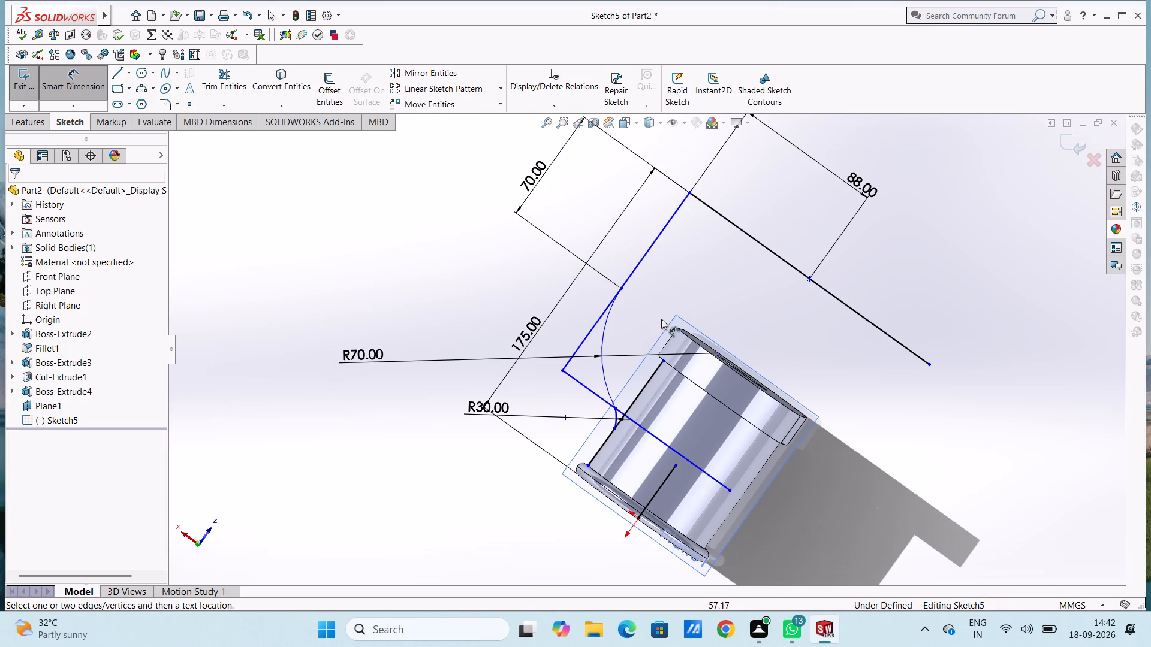
# Add a 60 mm length dimension to the vertical line spanned by the large arc.
pyautogui.scroll(-4, 661, 319)
pyautogui.scroll(4, 544, 358)
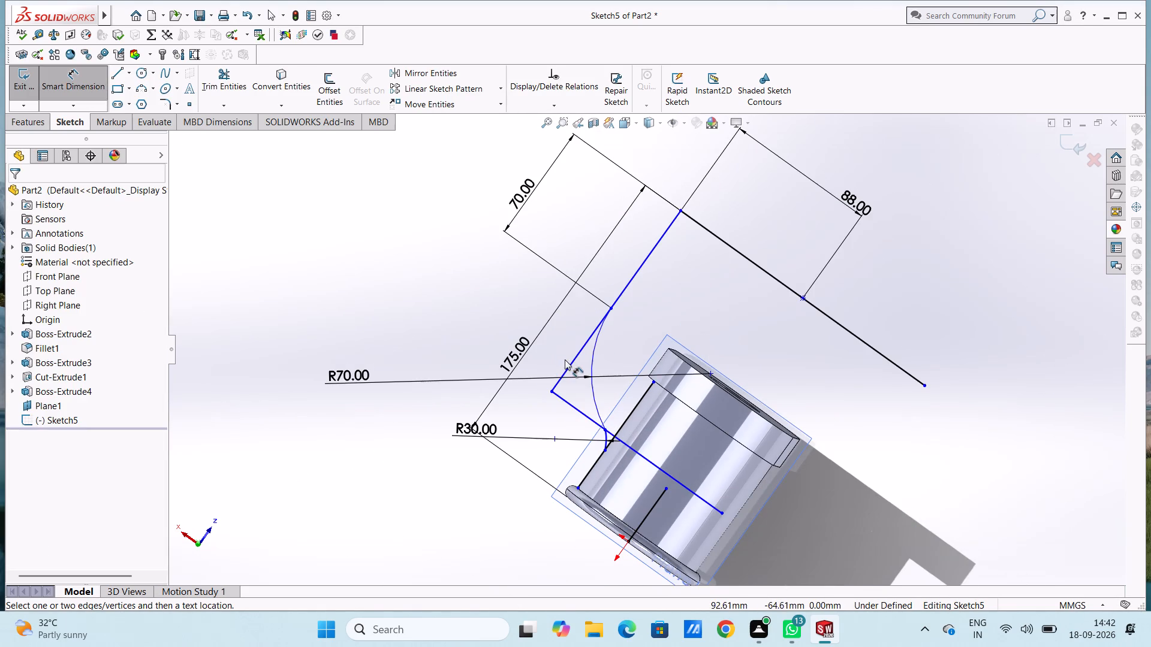
pyautogui.click(571, 364)
pyautogui.click(435, 259)
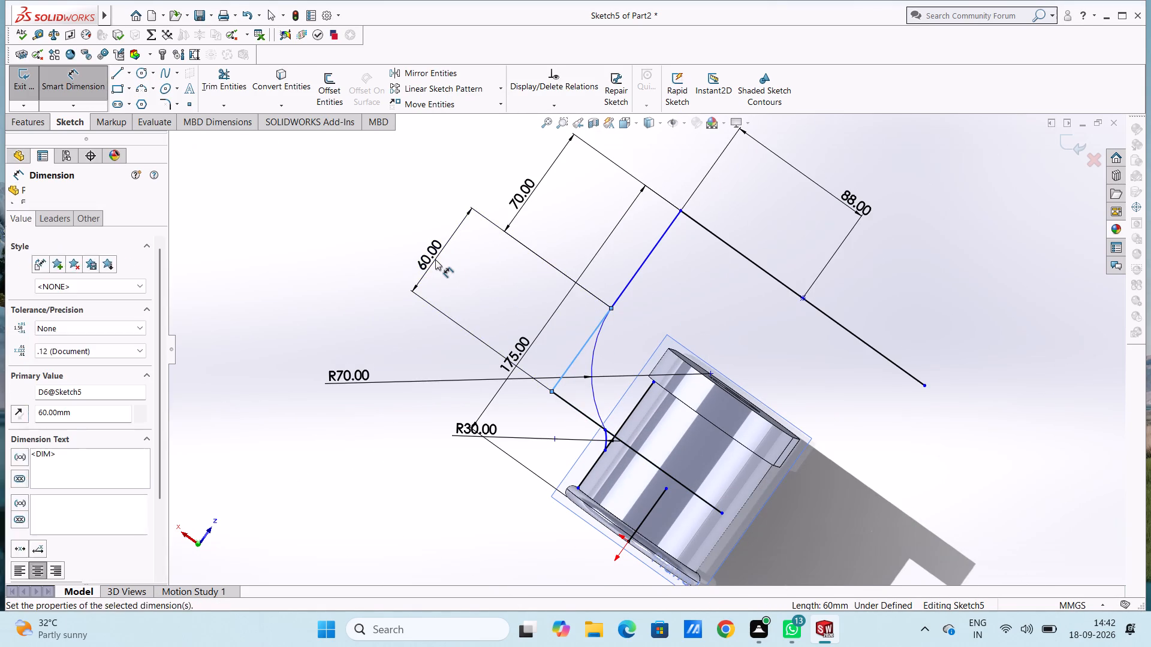
pyautogui.click(382, 241)
pyautogui.click(362, 229)
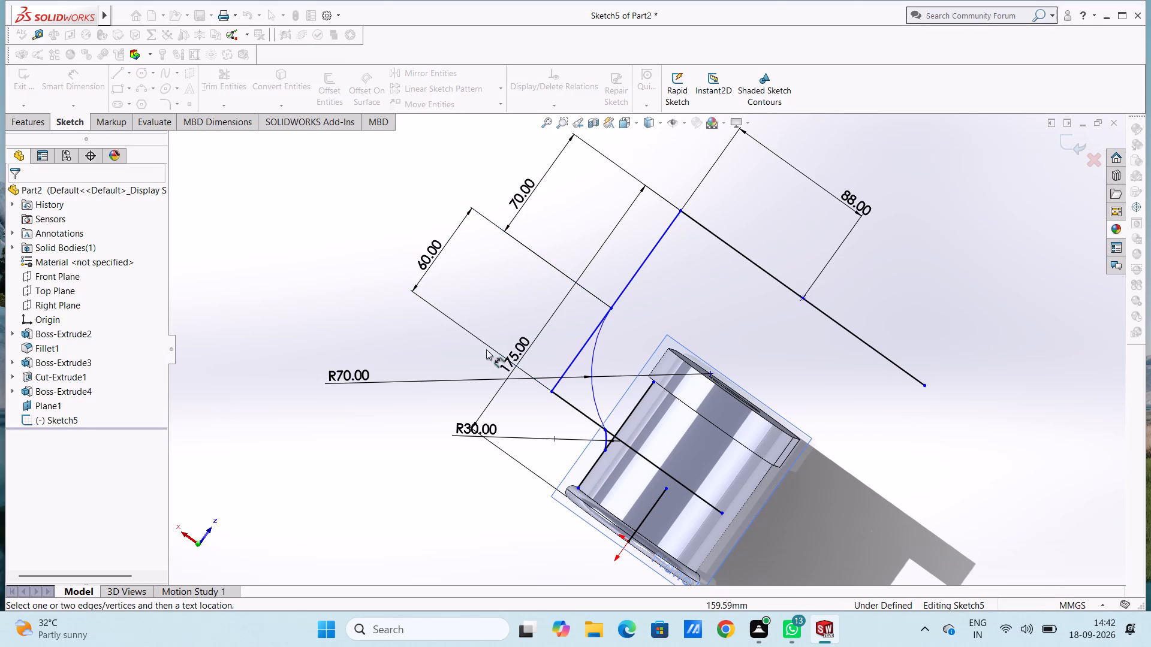
# Make the R30 arc tangent to the line on the cylinder's side edge.
pyautogui.scroll(-3, 630, 438)
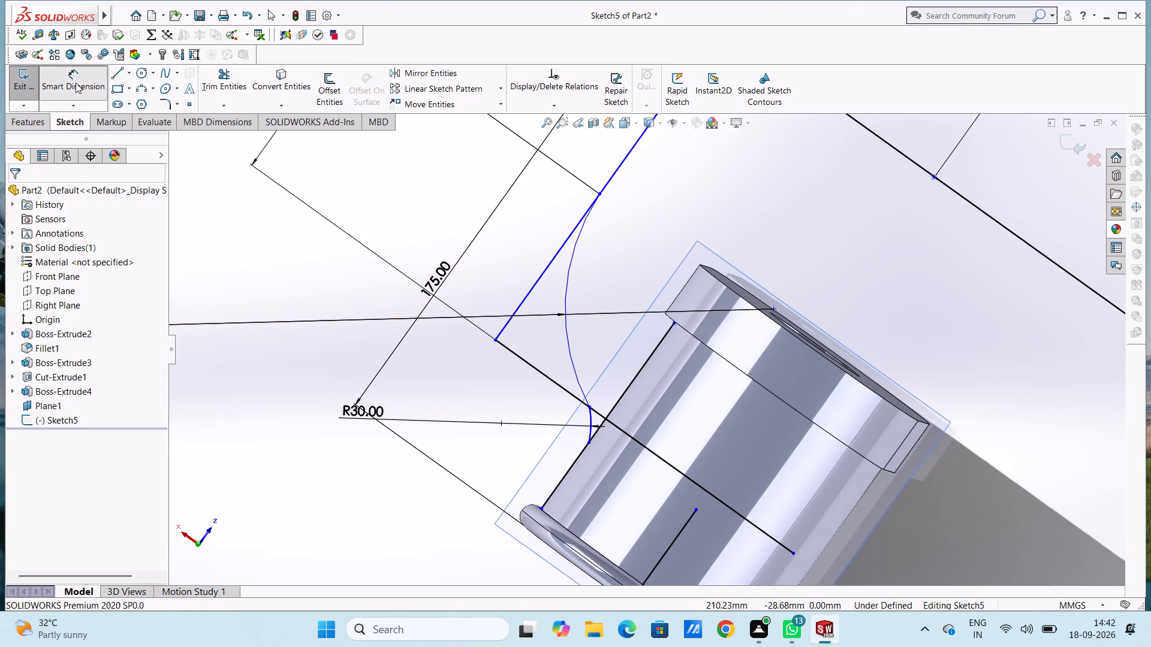
pyautogui.click(77, 83)
pyautogui.scroll(-4, 591, 418)
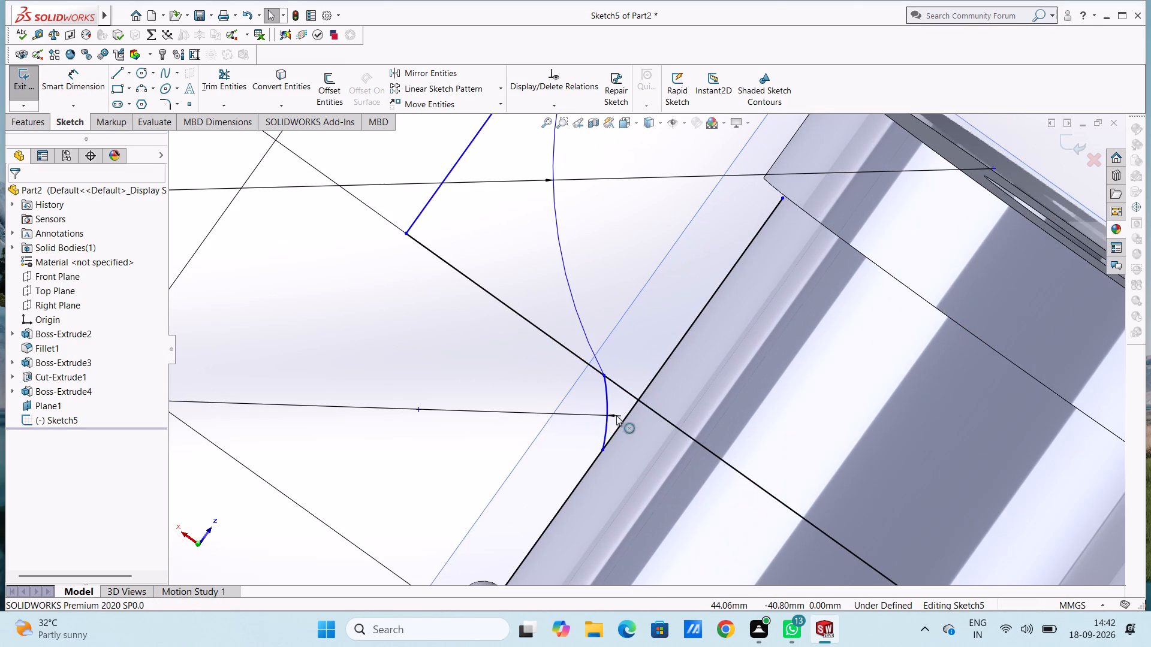
pyautogui.click(609, 400)
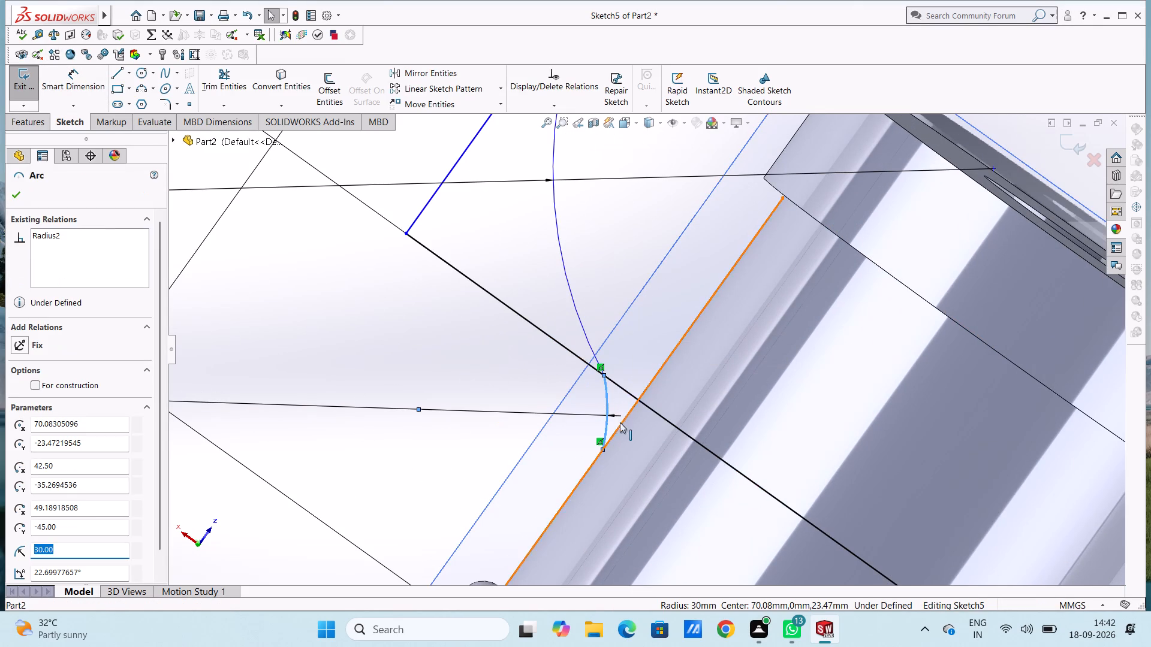
pyautogui.keyDown('ctrl'); pyautogui.click(623, 424); pyautogui.keyUp('ctrl')
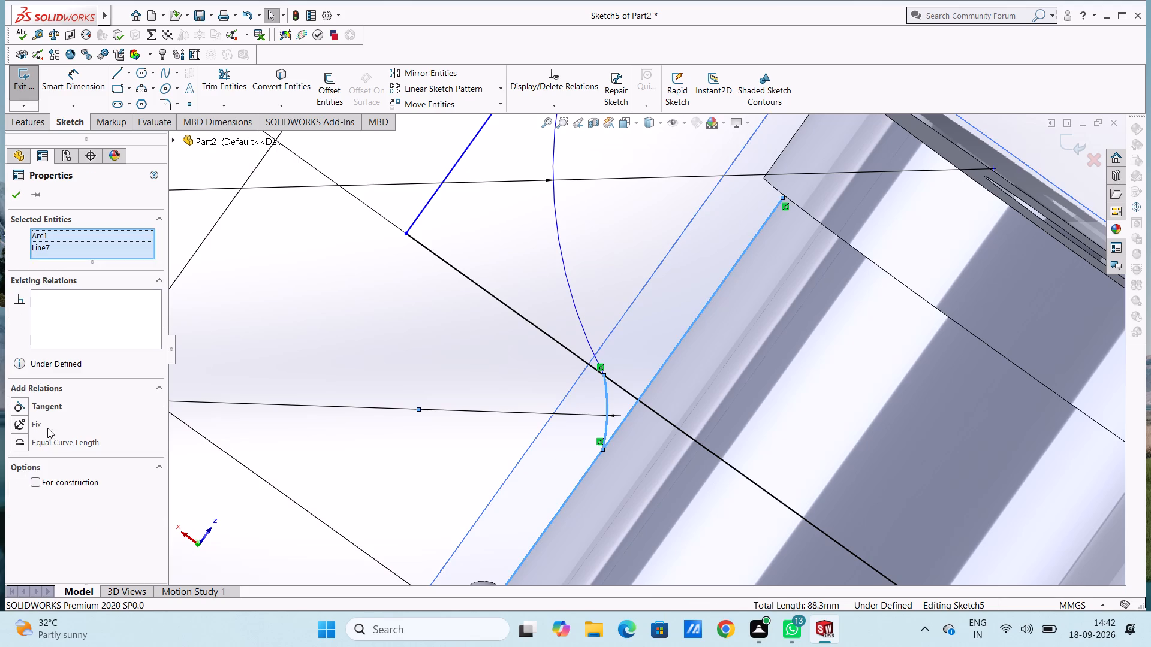
pyautogui.click(23, 405)
pyautogui.click(348, 347)
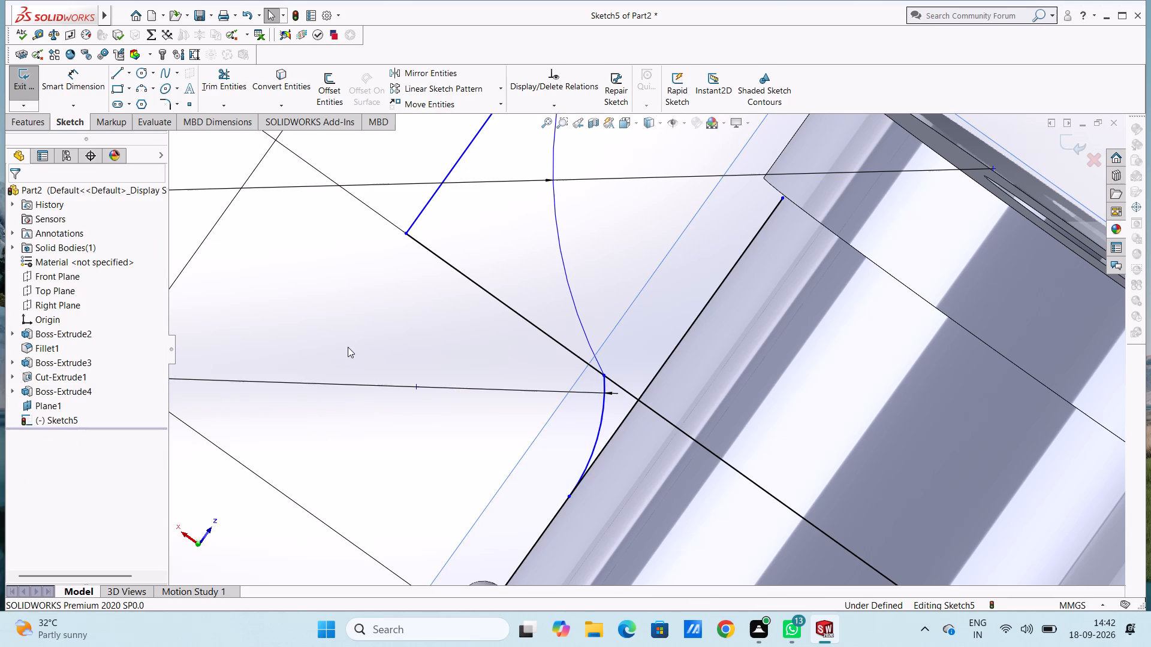
# Make the R30 arc and the R70 arc tangent to each other.
pyautogui.scroll(2, 386, 373)
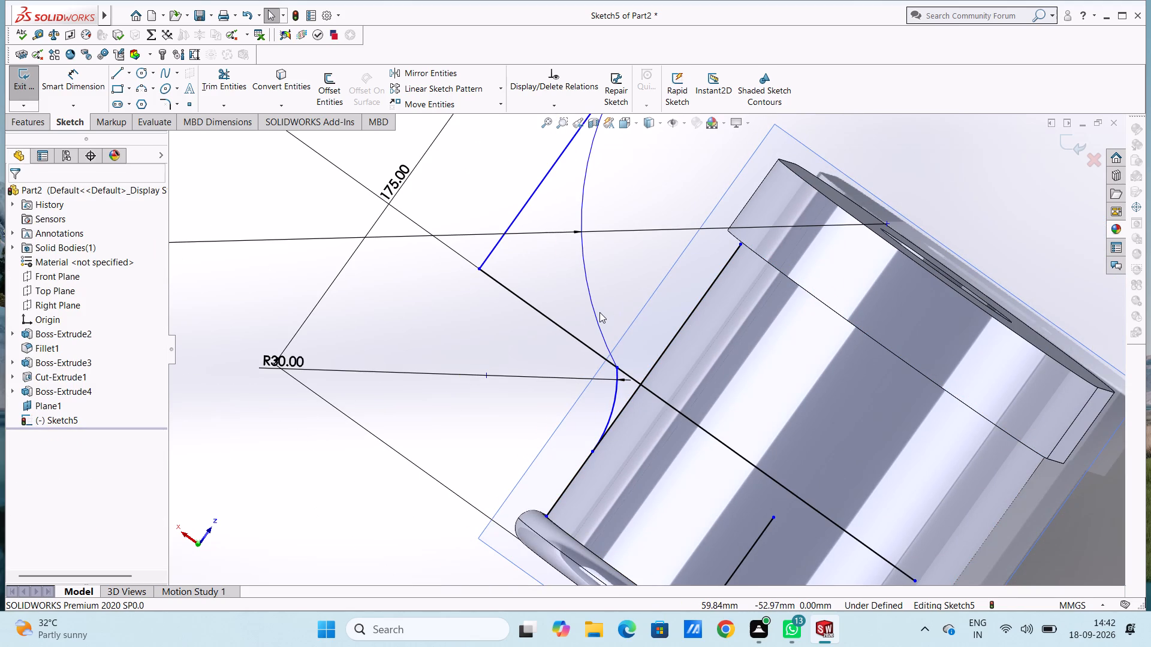
pyautogui.click(614, 382)
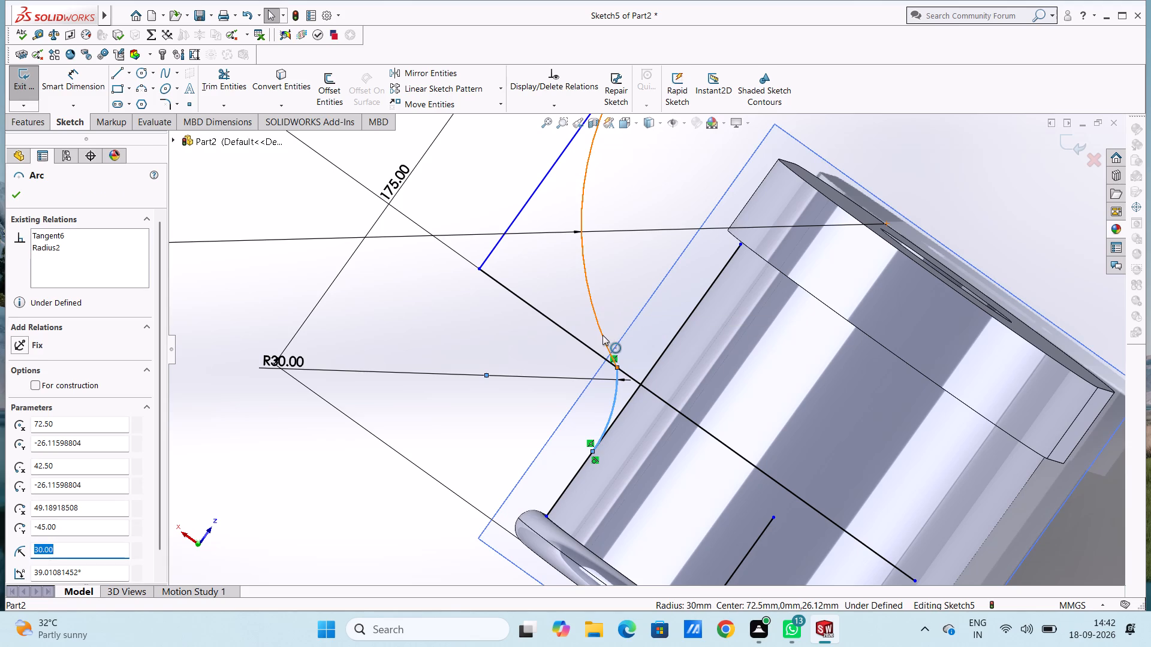
pyautogui.keyDown('ctrl'); pyautogui.click(602, 335); pyautogui.keyUp('ctrl')
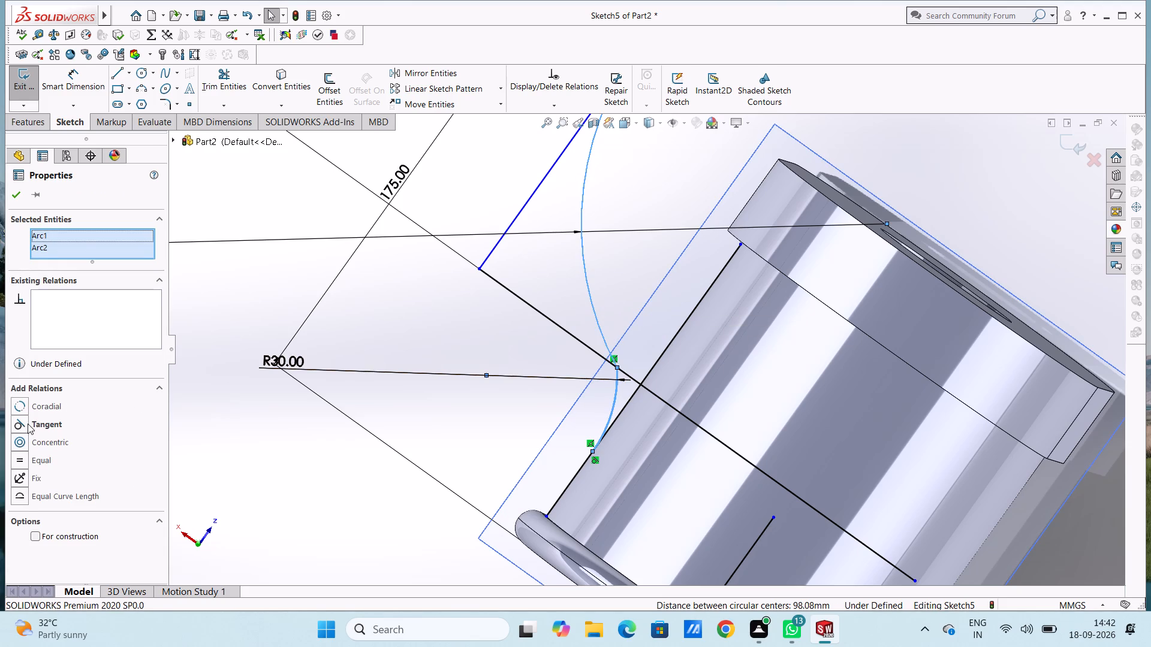
pyautogui.click(26, 423)
pyautogui.click(391, 301)
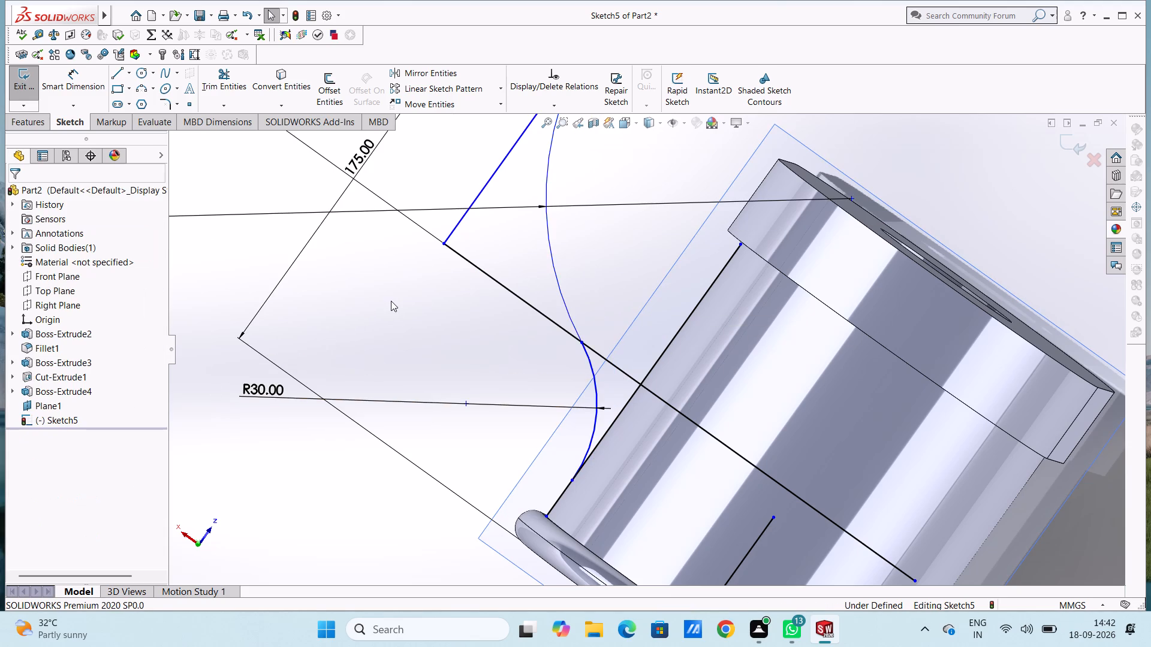
pyautogui.scroll(8, 391, 301)
pyautogui.scroll(-4, 620, 280)
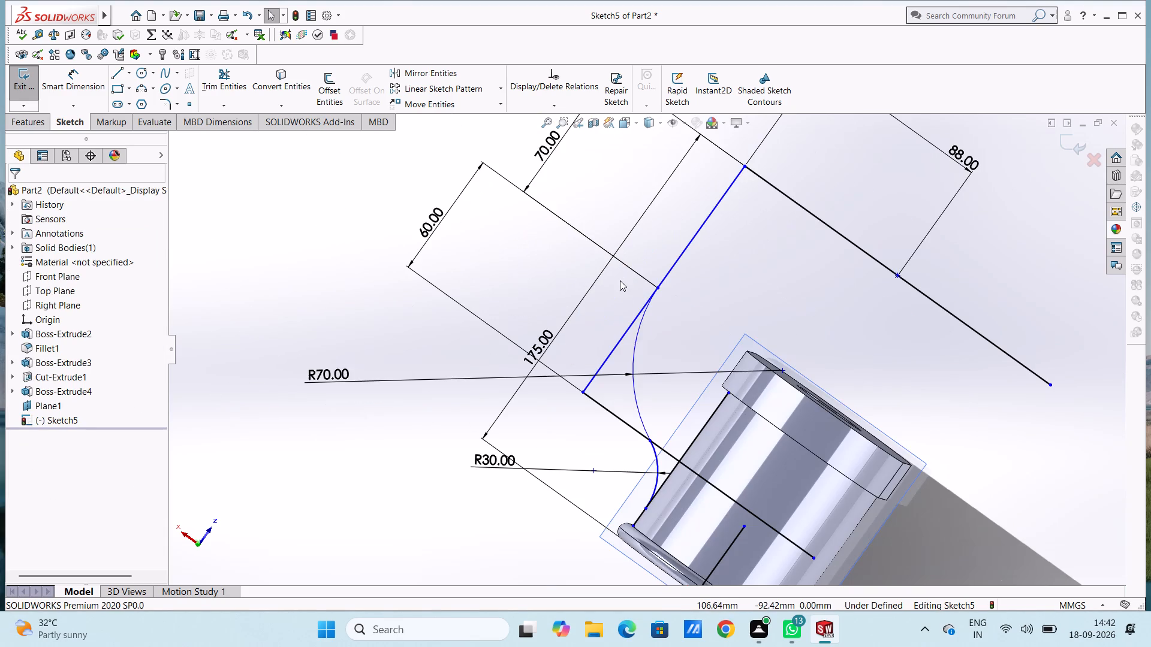
# Make the R70 arc tangent to the 60 mm vertical line.
pyautogui.click(638, 335)
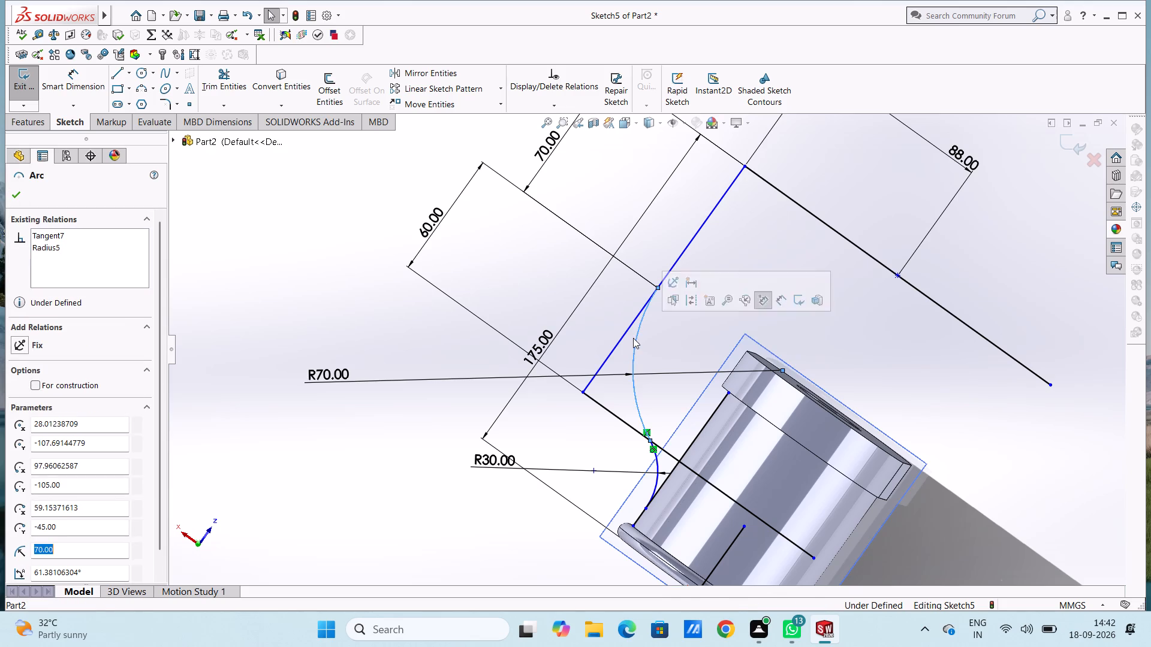
pyautogui.keyDown('ctrl'); pyautogui.click(623, 330); pyautogui.keyUp('ctrl')
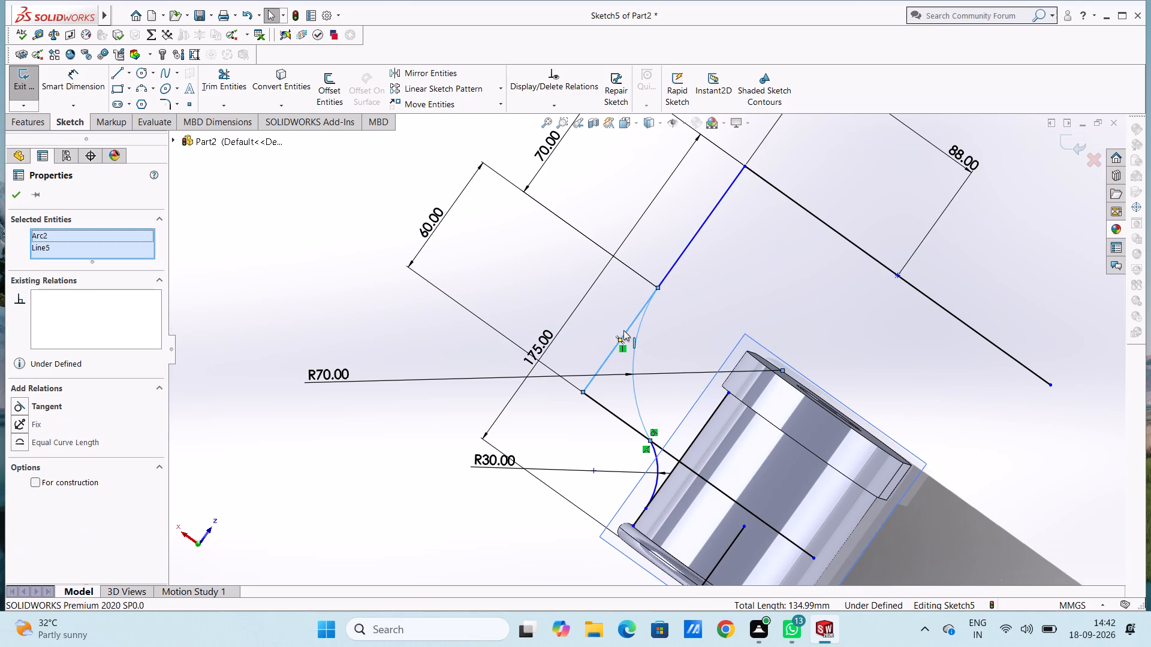
pyautogui.click(30, 403)
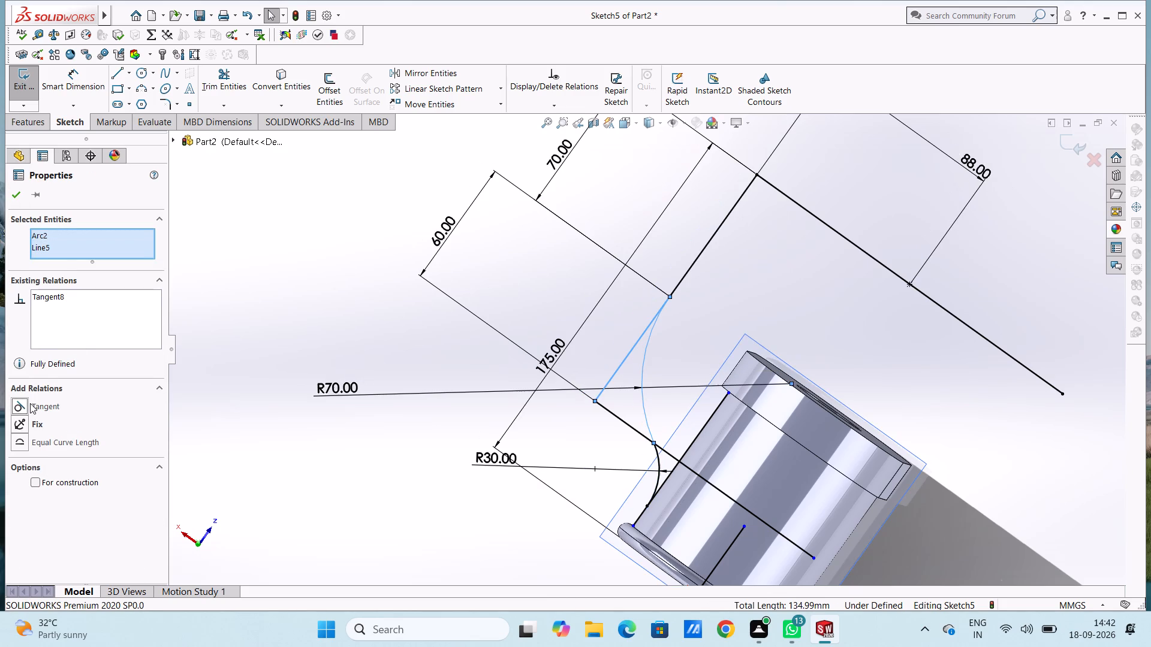
pyautogui.click(242, 316)
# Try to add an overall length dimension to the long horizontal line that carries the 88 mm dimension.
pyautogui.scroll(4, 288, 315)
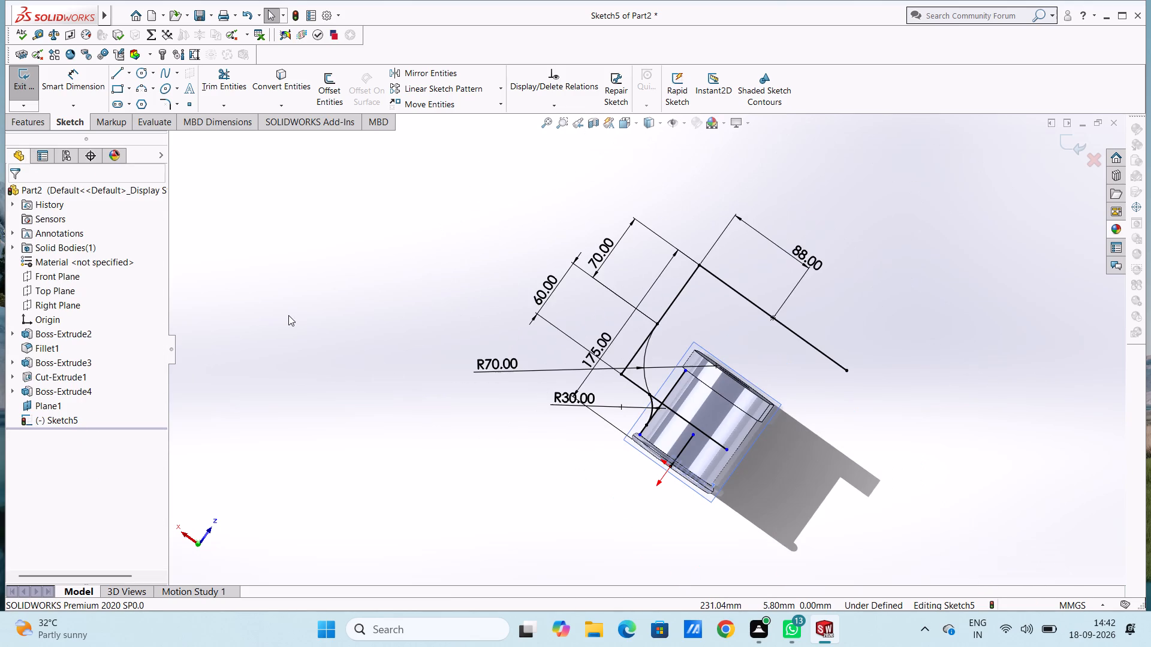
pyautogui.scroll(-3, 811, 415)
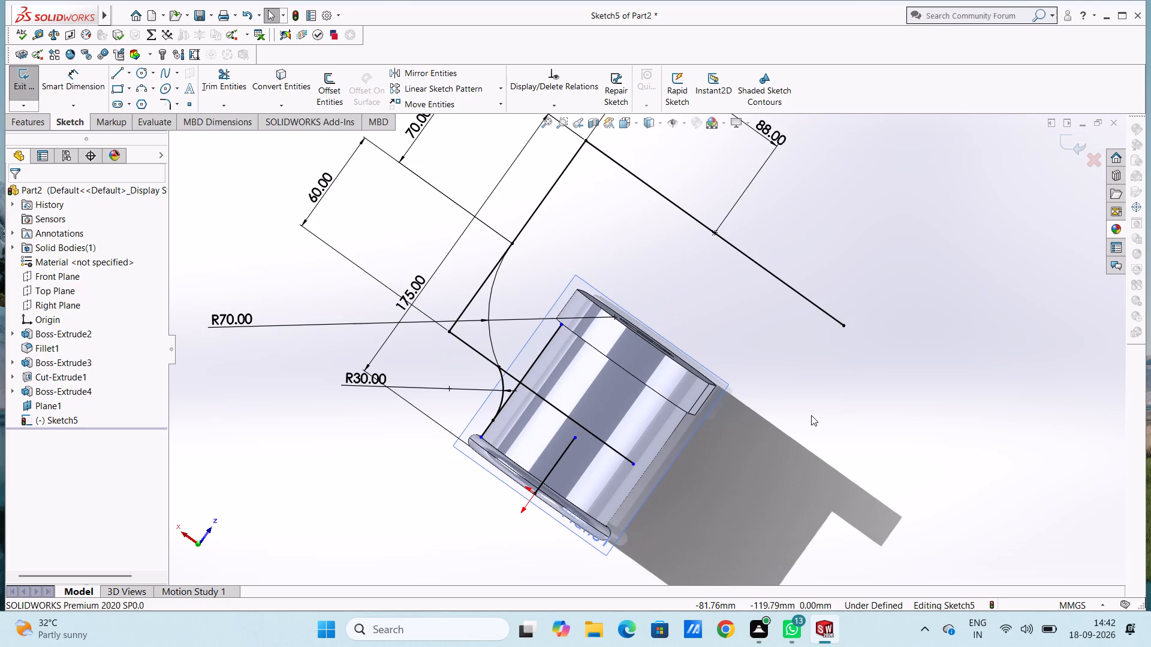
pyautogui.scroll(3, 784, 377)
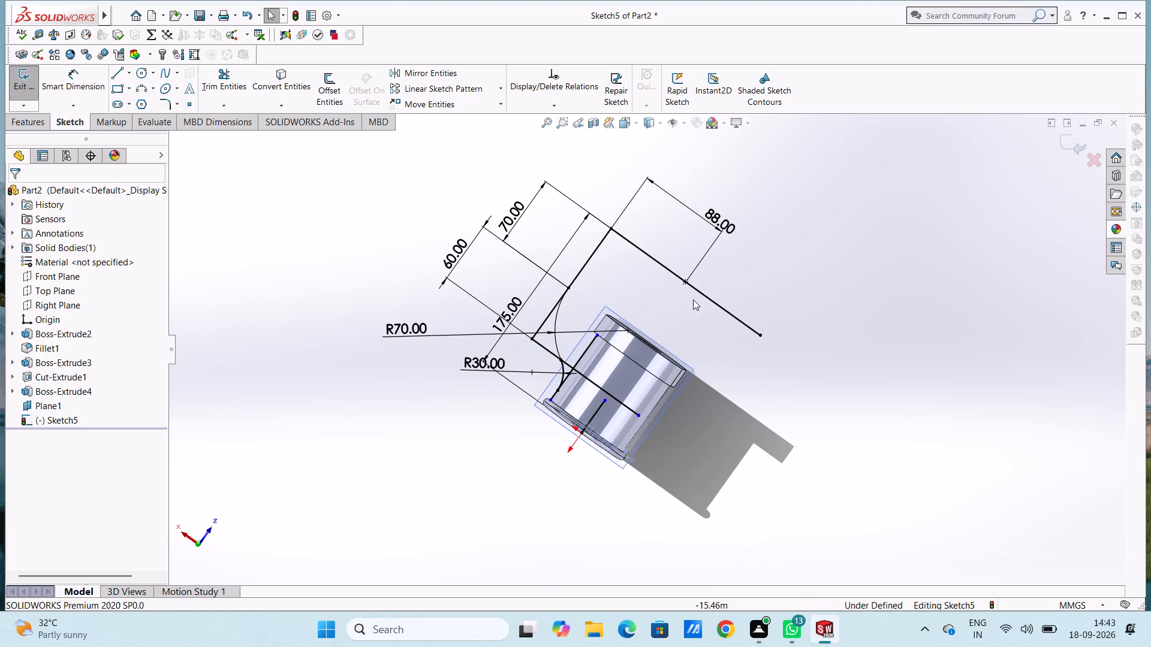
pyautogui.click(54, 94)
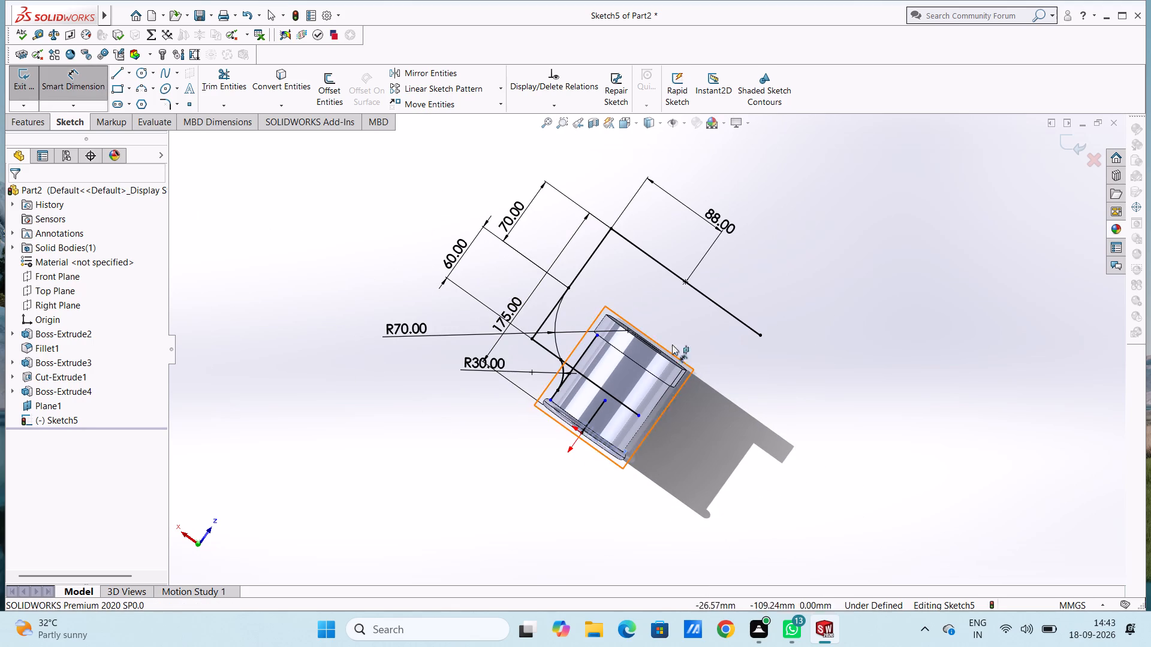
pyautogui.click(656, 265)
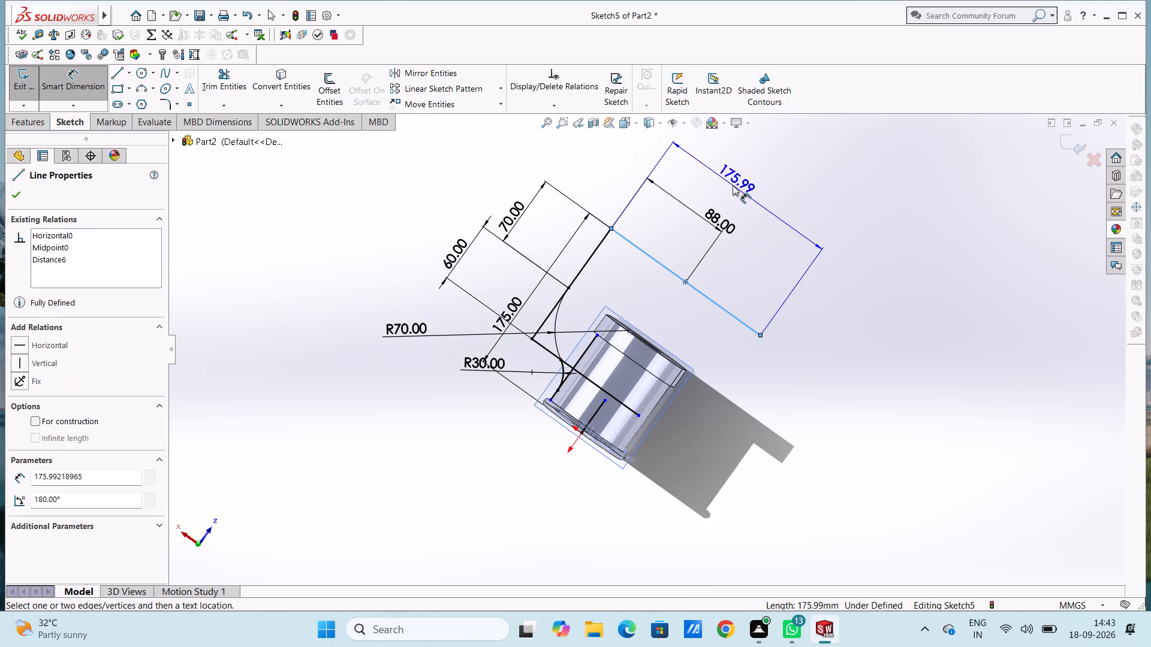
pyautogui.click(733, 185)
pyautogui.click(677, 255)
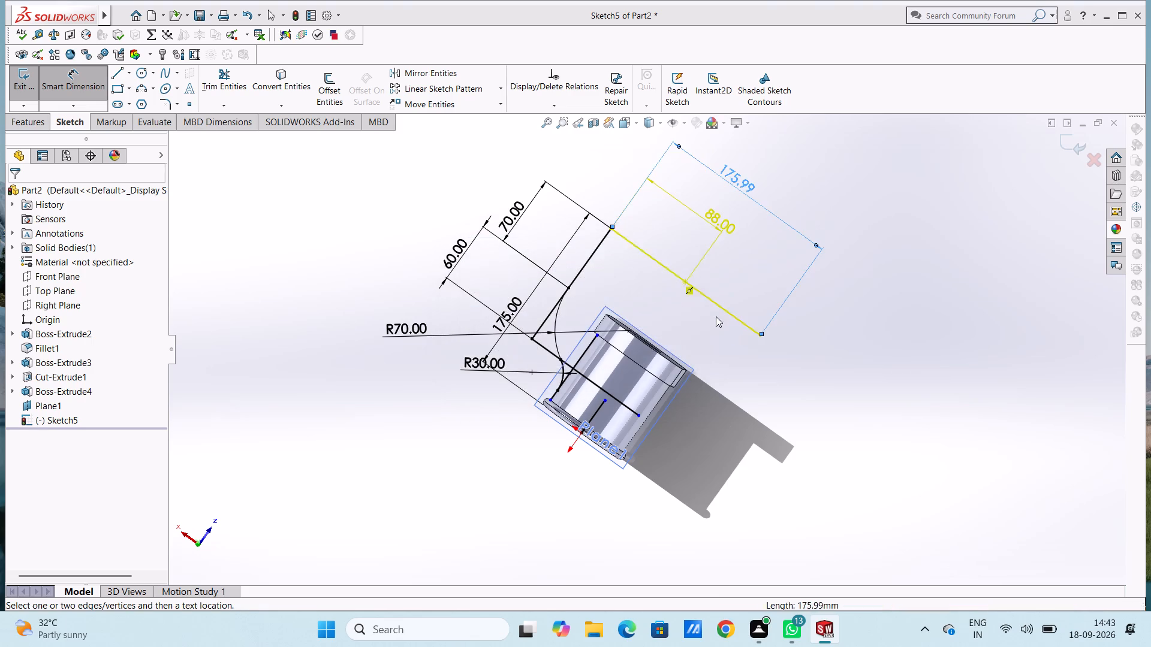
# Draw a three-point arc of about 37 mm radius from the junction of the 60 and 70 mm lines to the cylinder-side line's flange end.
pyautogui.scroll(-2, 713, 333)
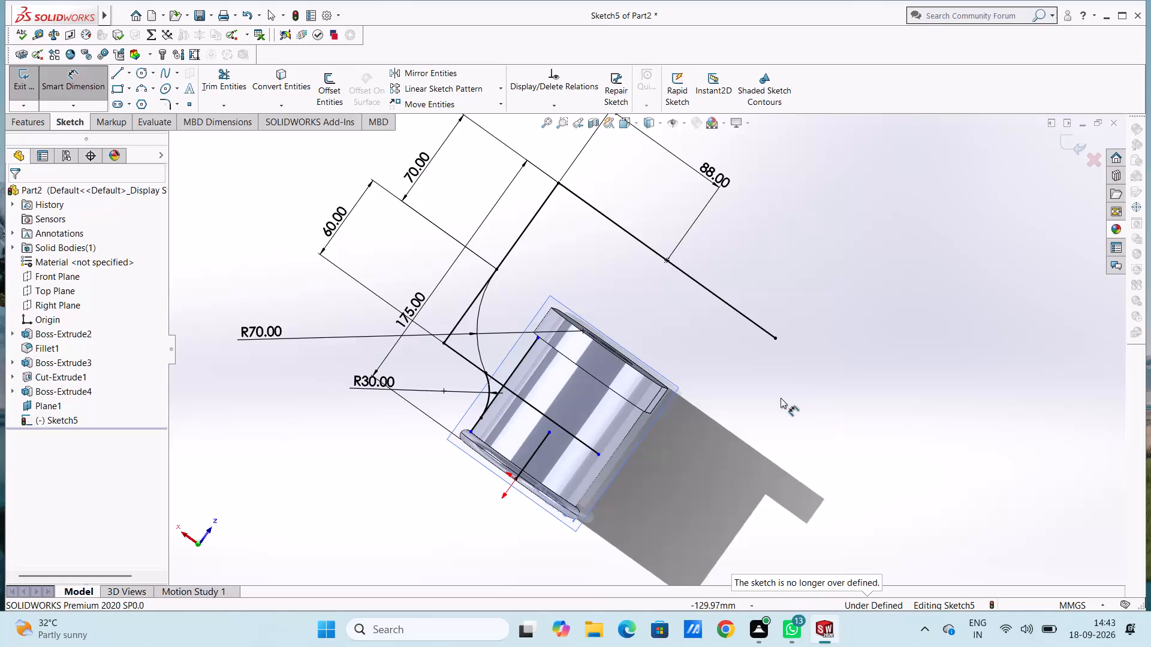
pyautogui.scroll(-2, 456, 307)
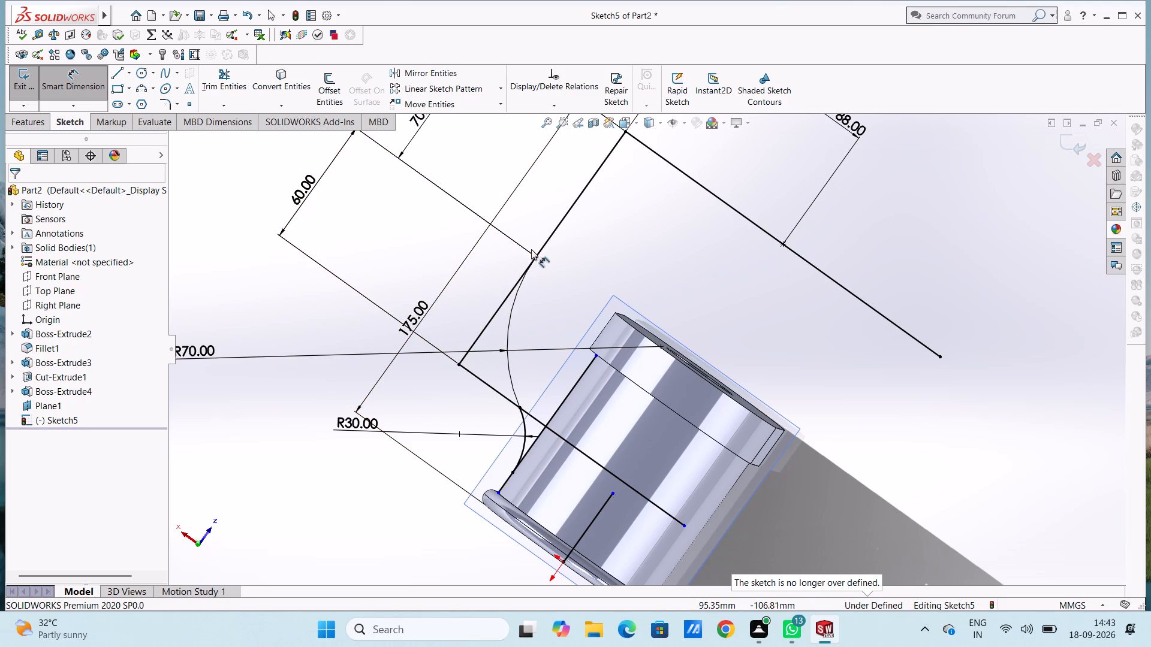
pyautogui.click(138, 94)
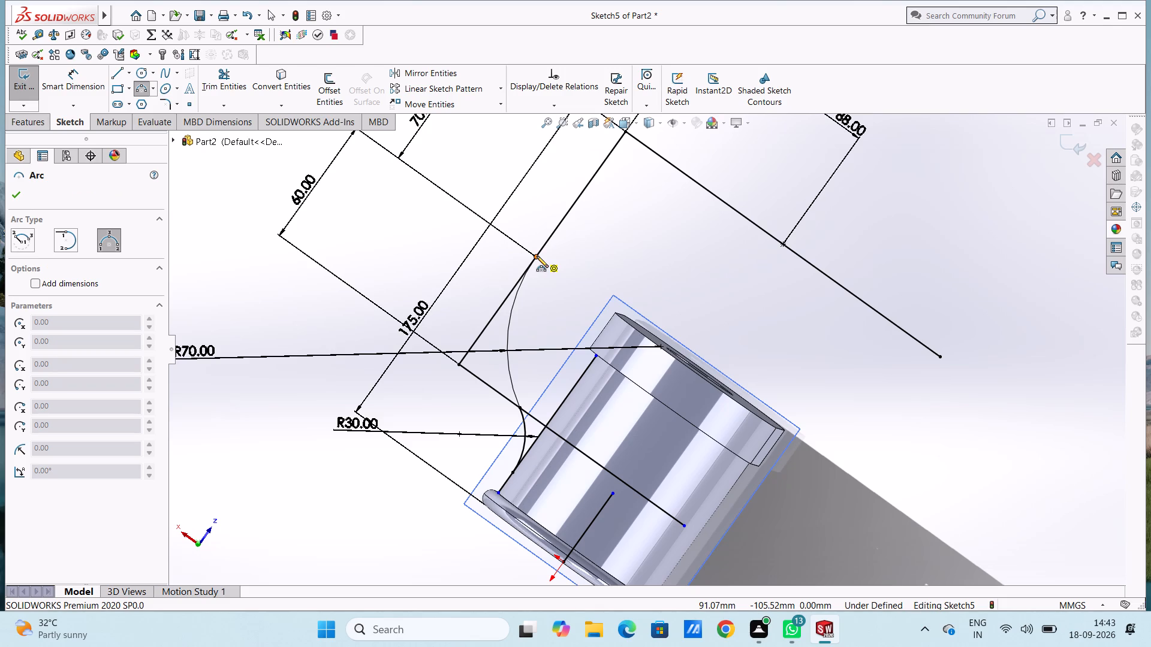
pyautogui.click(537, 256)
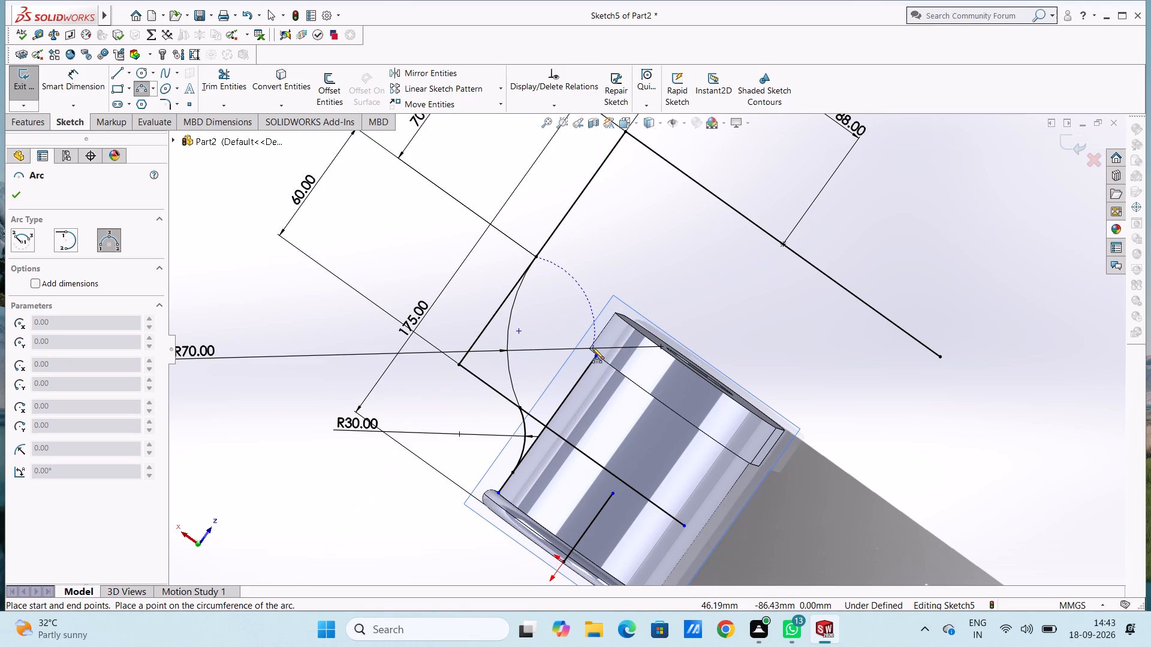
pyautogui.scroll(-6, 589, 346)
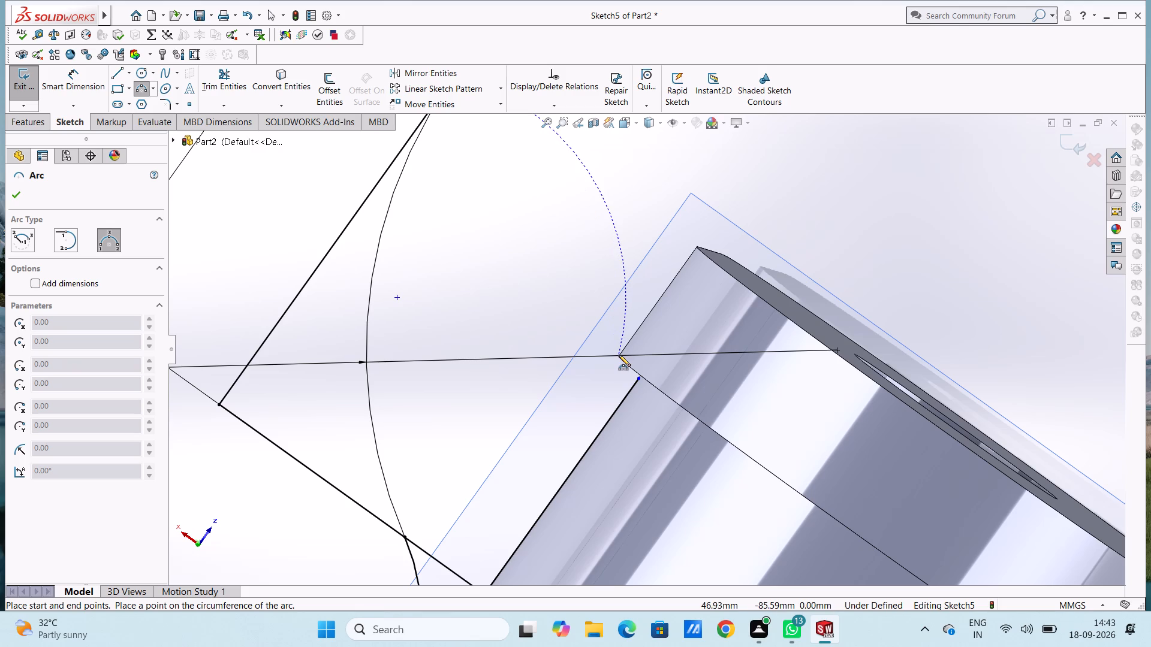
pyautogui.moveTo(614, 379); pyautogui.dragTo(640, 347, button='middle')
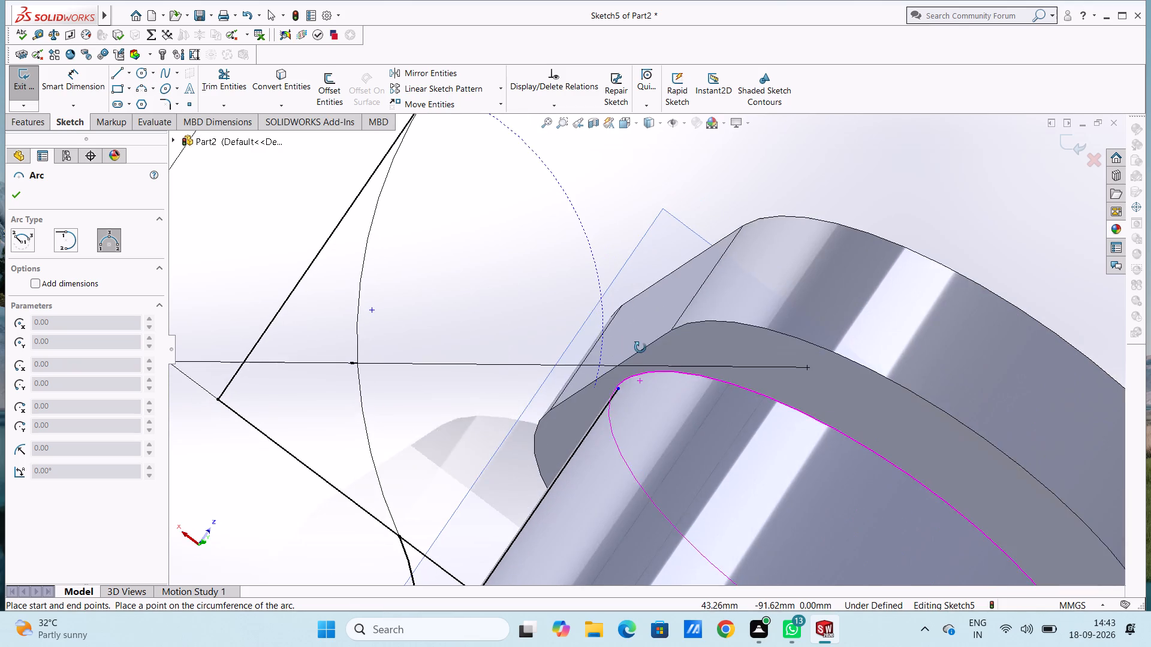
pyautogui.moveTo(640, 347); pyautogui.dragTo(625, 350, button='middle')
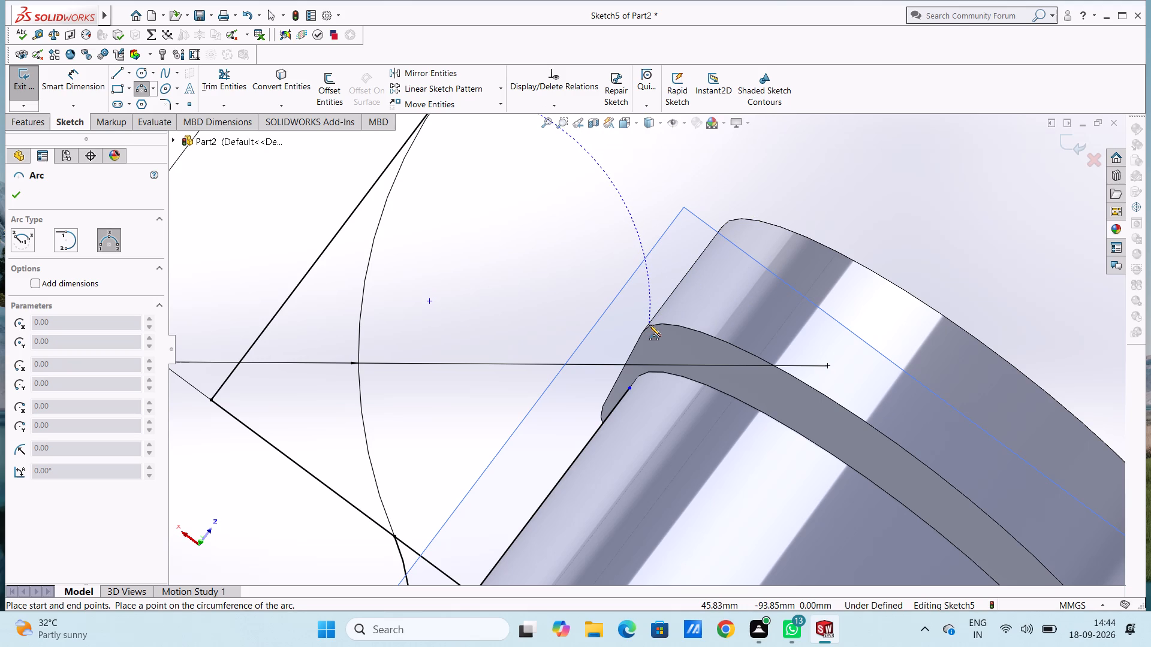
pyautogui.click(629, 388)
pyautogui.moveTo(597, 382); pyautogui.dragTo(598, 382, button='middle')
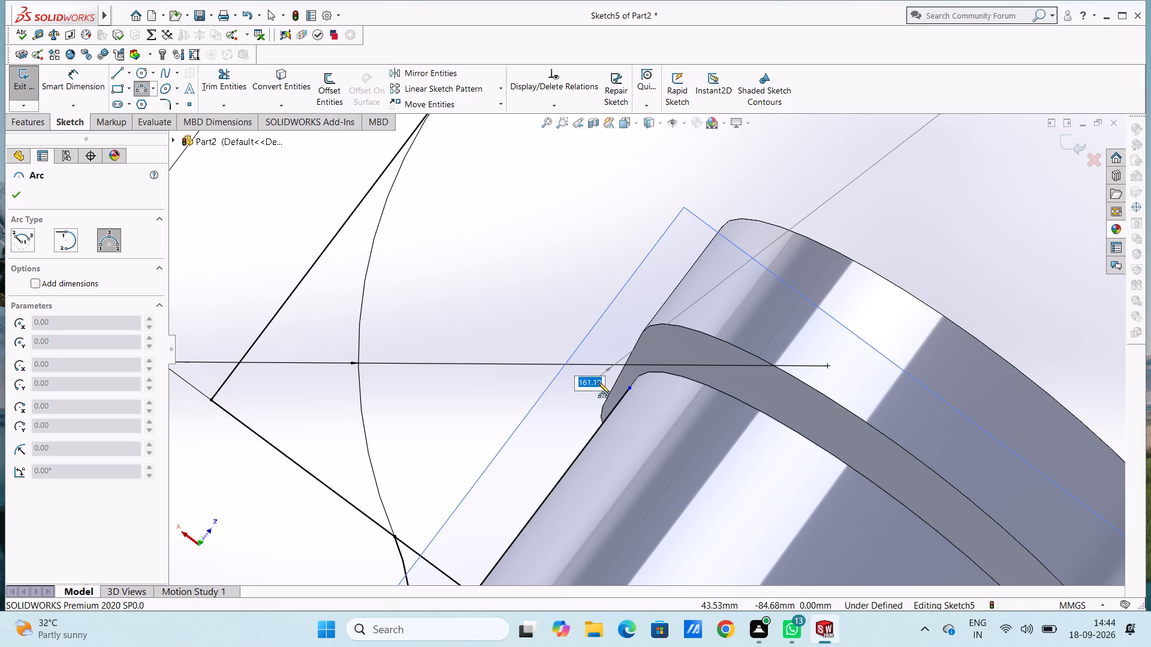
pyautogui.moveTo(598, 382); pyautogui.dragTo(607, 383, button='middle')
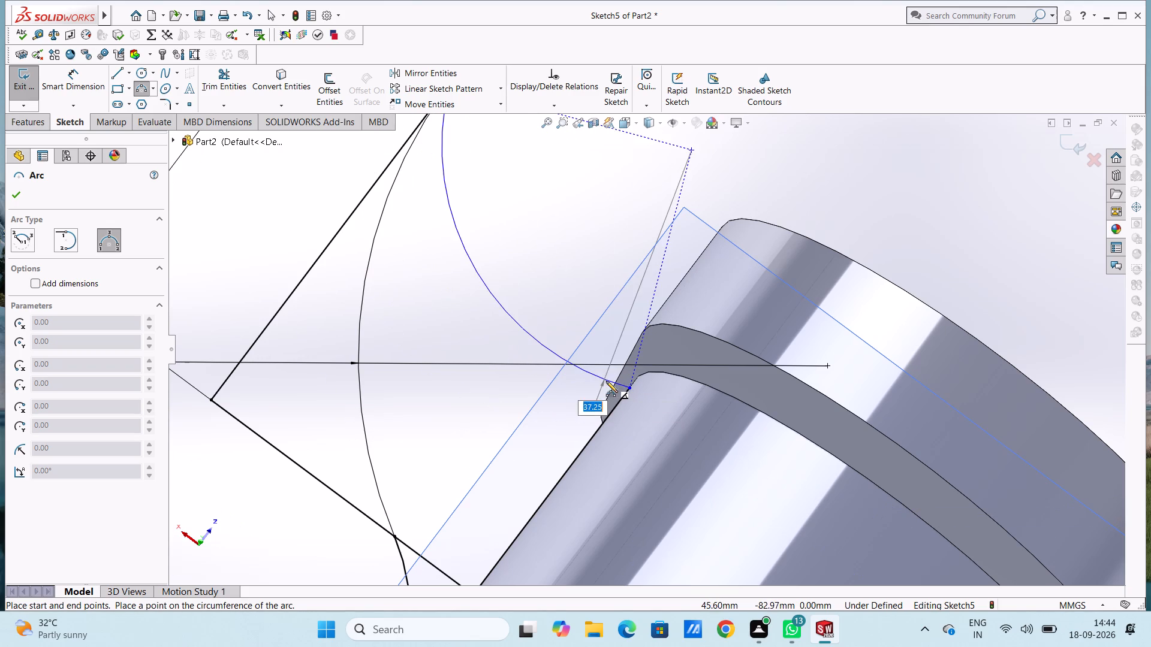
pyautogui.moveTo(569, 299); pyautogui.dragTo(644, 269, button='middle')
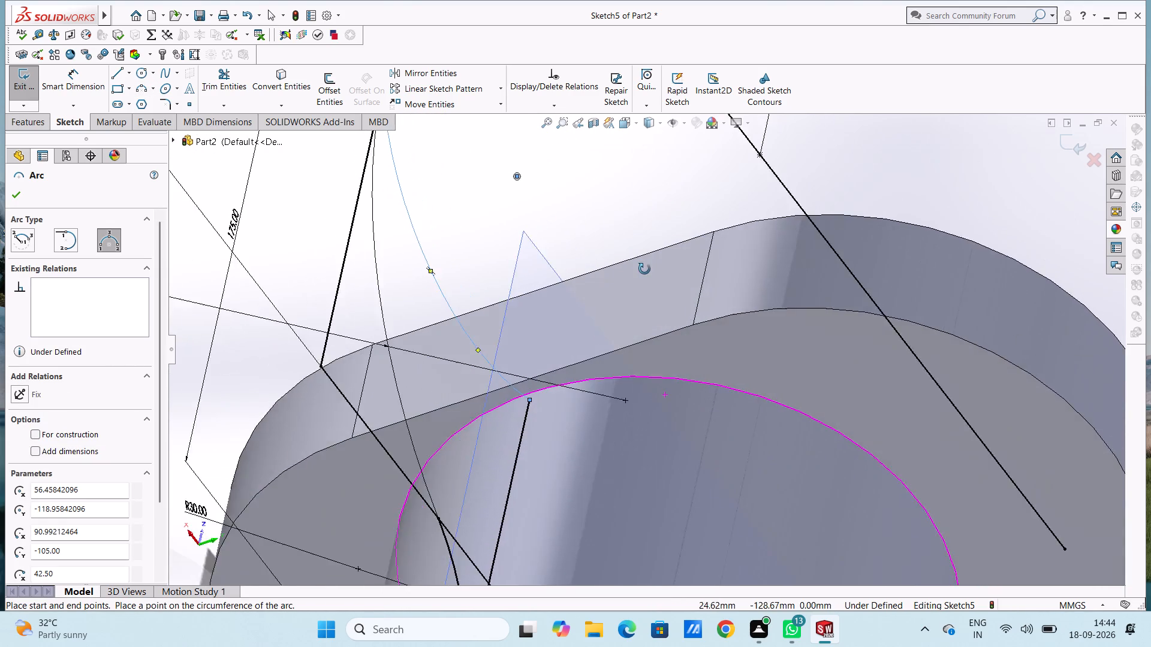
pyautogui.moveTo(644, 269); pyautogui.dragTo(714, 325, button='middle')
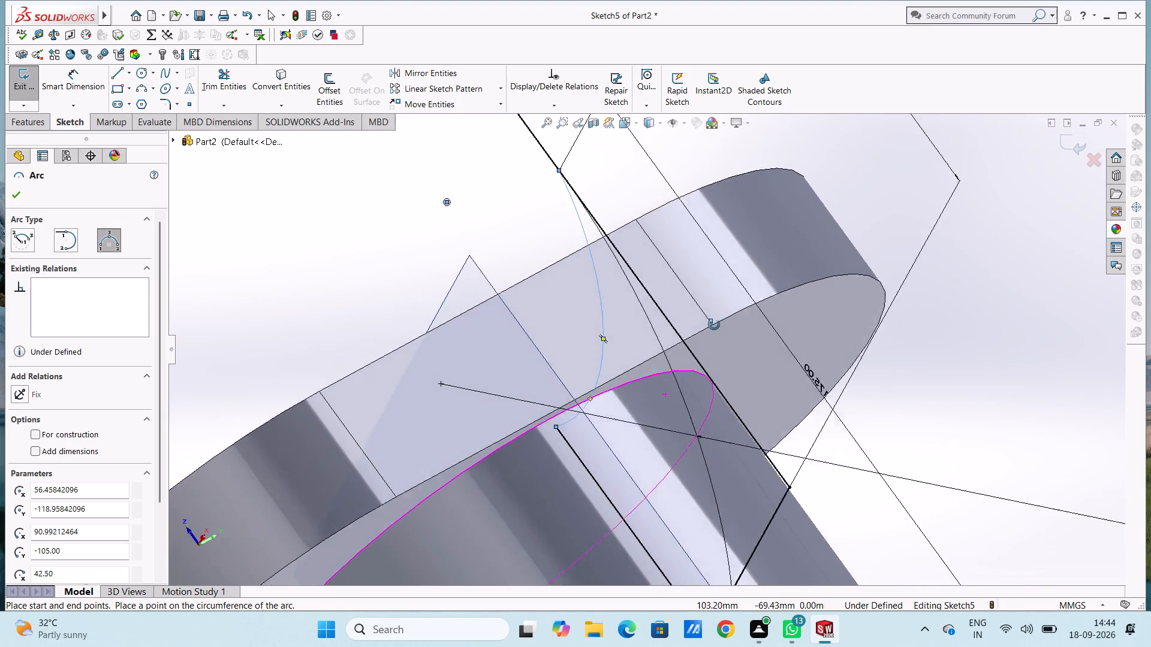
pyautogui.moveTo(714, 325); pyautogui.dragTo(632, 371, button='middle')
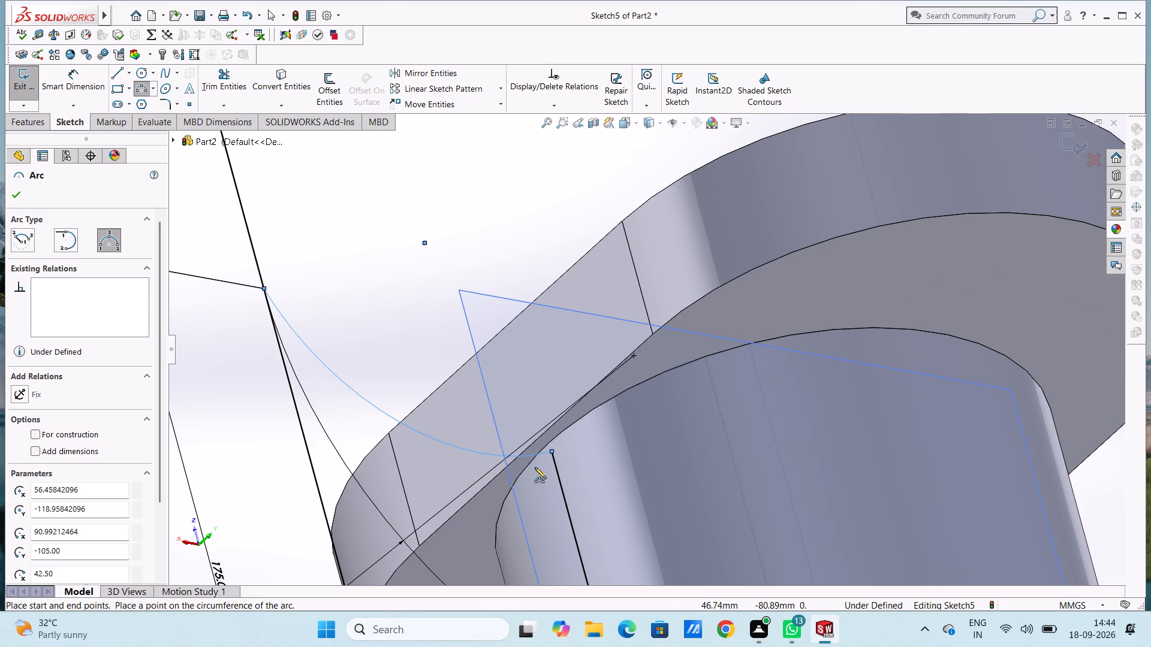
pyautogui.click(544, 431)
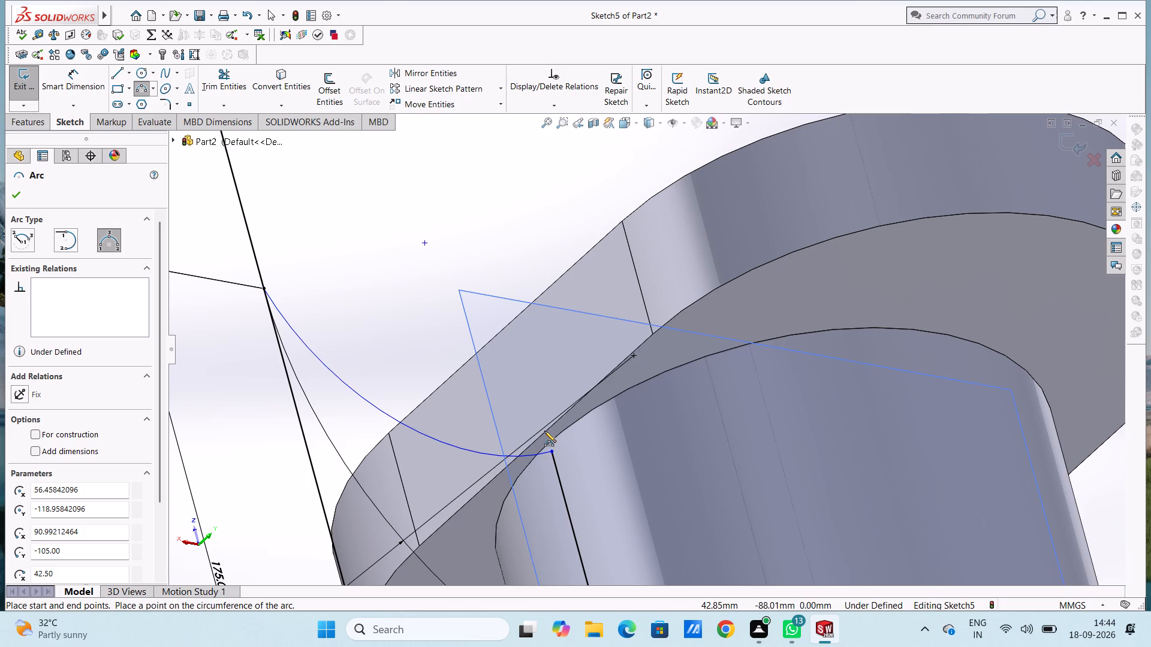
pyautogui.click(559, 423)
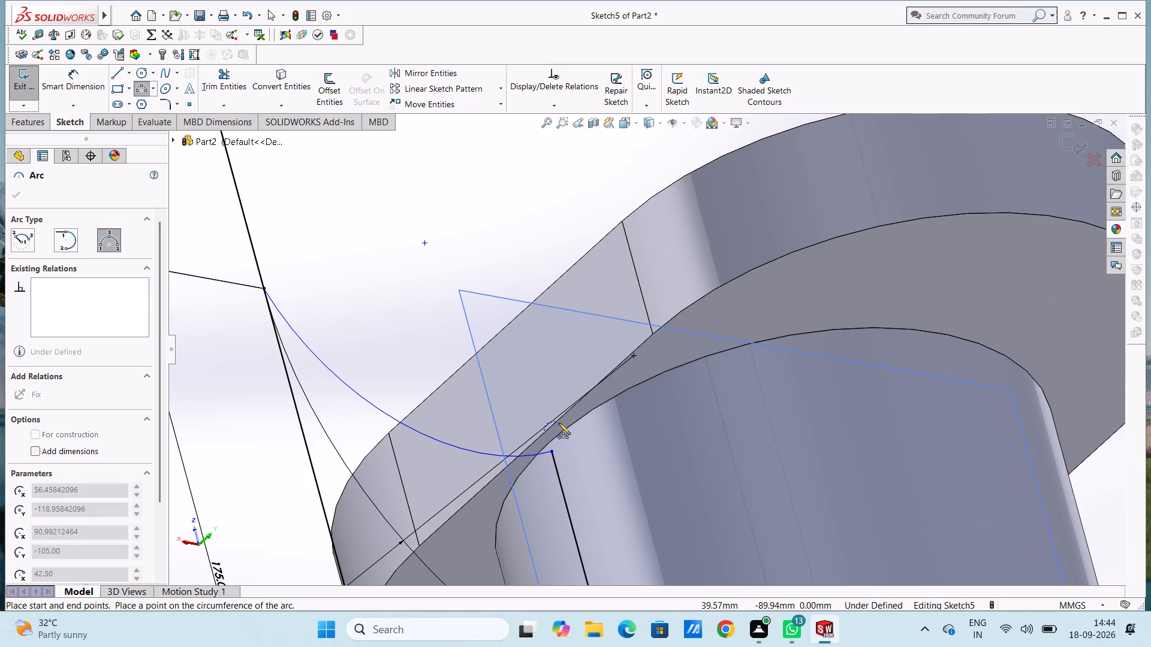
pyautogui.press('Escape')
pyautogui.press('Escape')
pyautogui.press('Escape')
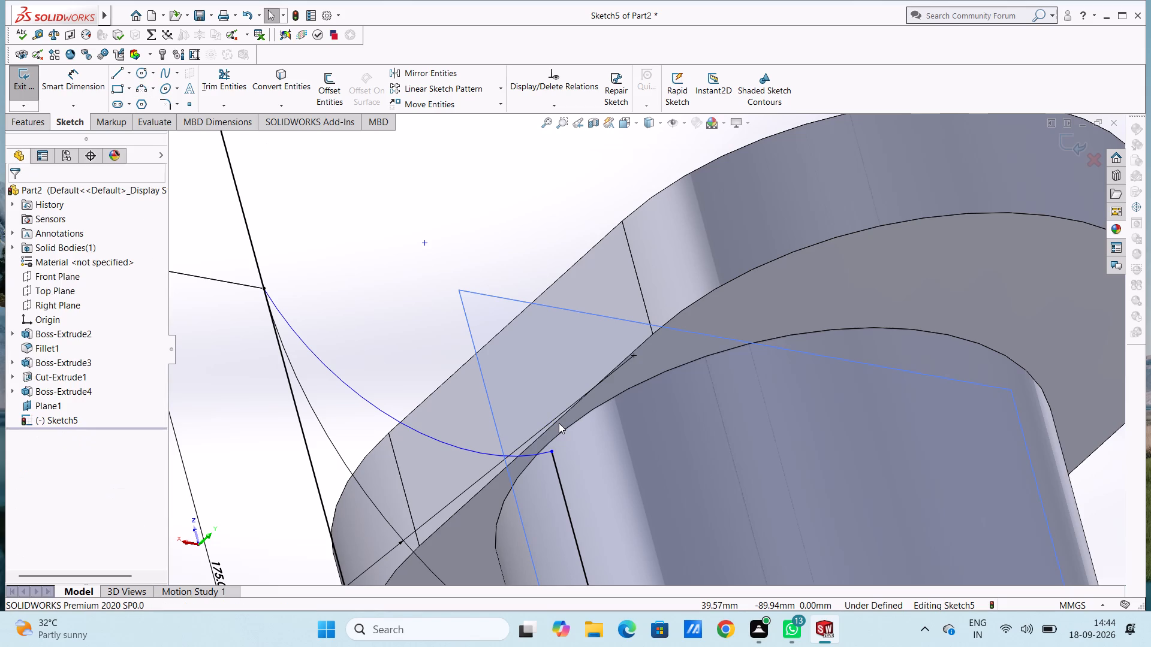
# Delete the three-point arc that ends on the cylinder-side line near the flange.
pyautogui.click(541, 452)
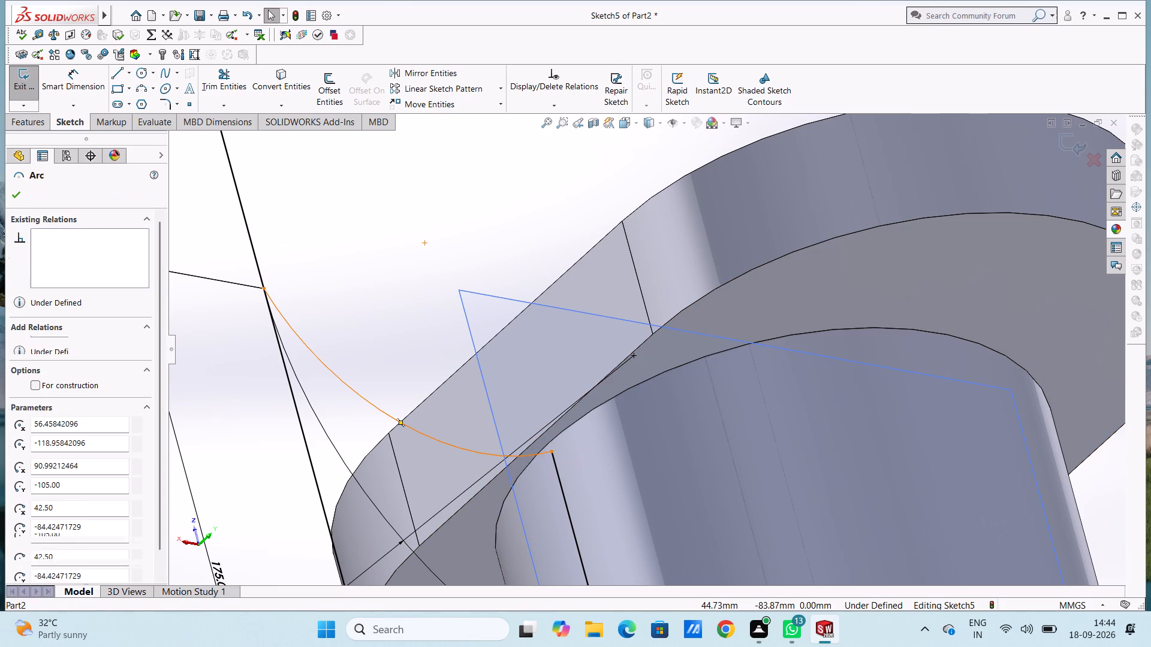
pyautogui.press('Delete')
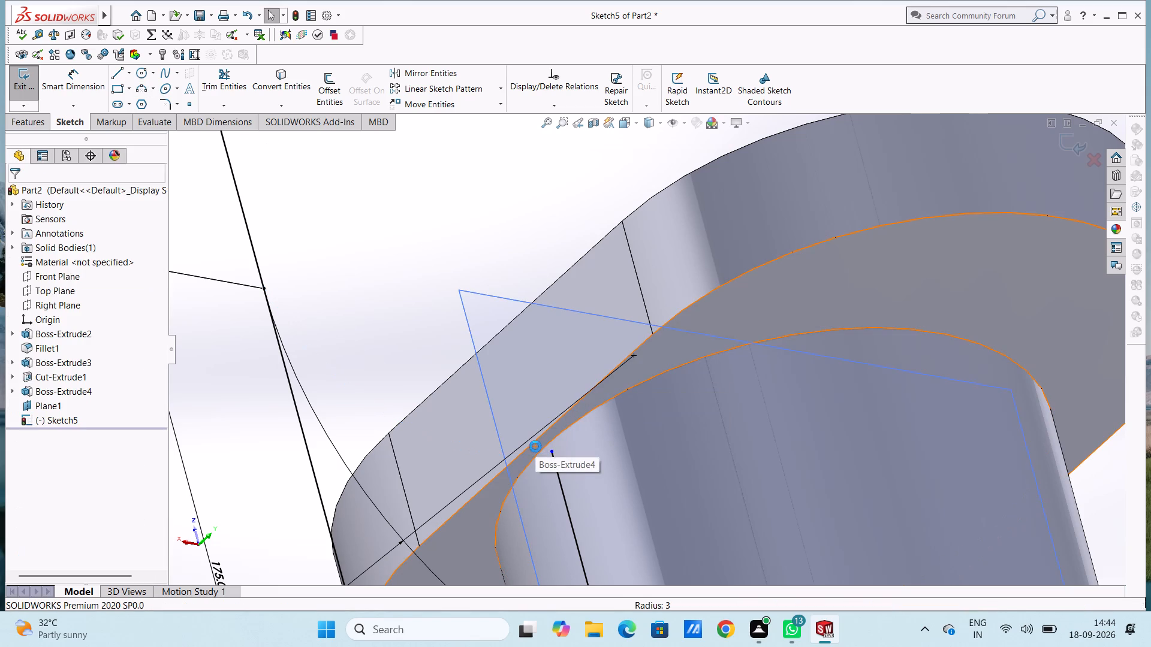
# In the top view, draw a 68 mm vertical line from the free end of the cylinder's centre line to the flange's outer face.
pyautogui.scroll(1, 535, 446)
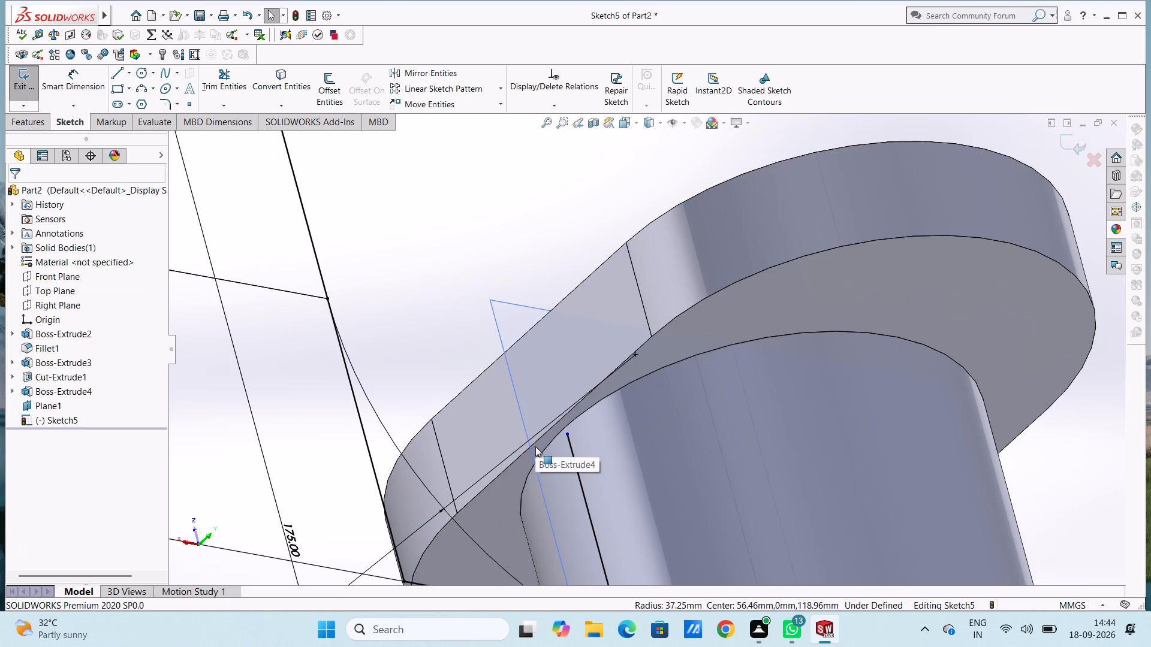
pyautogui.moveTo(532, 447); pyautogui.dragTo(486, 483, button='middle')
pyautogui.scroll(7, 484, 483)
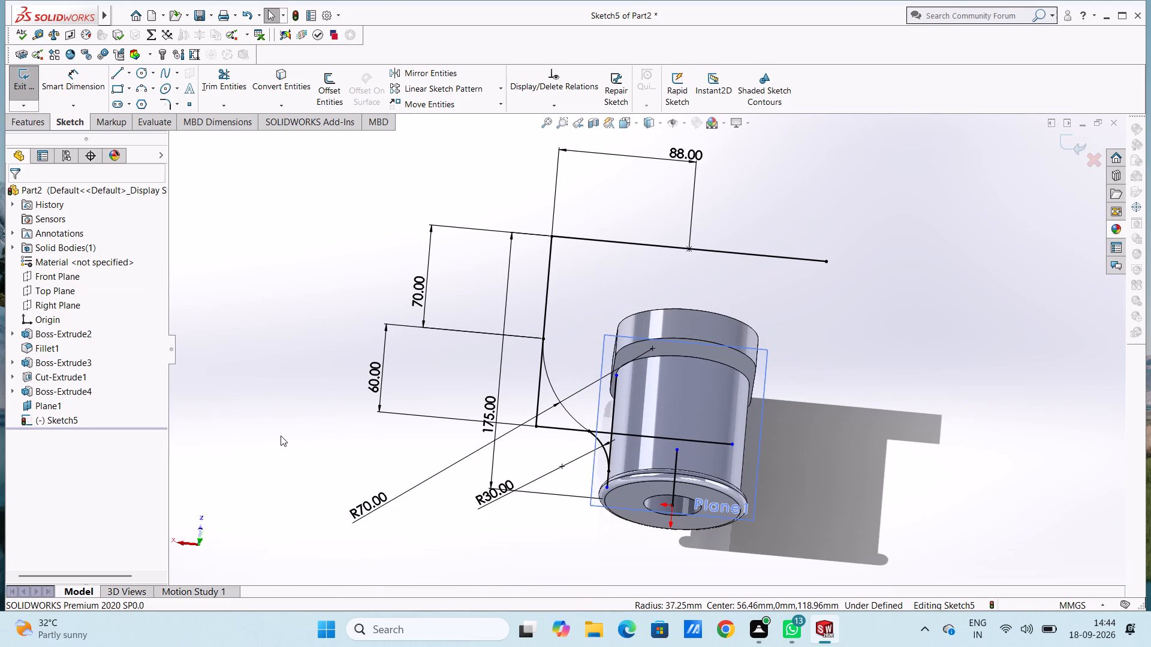
pyautogui.hotkey('ctrl', '5')
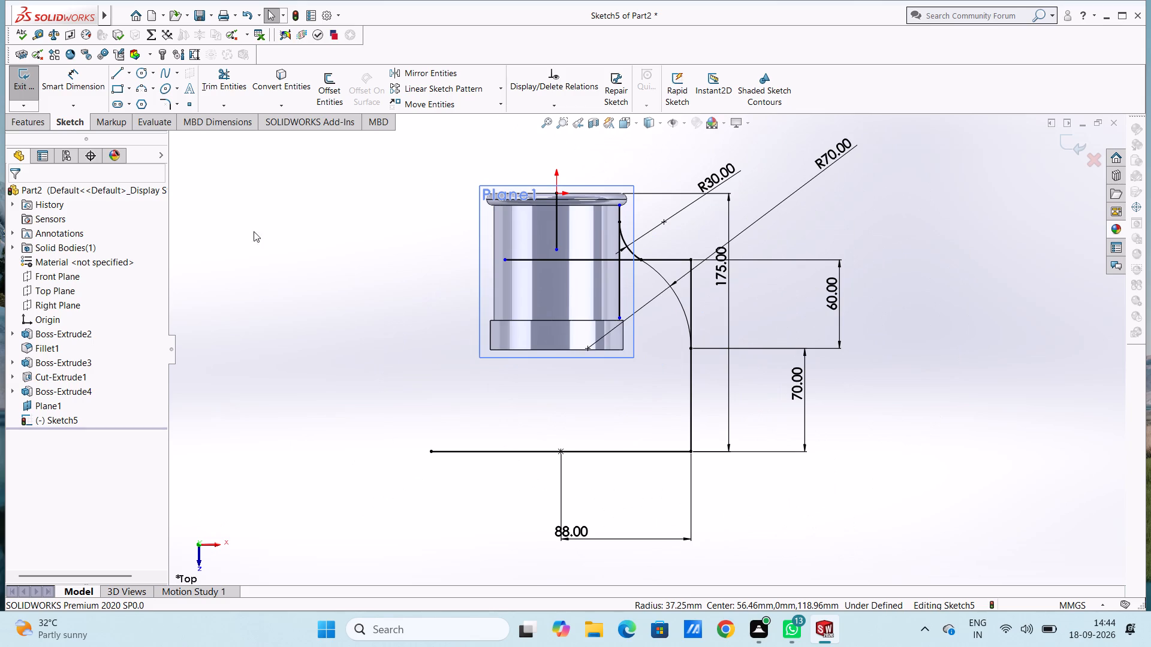
pyautogui.click(120, 77)
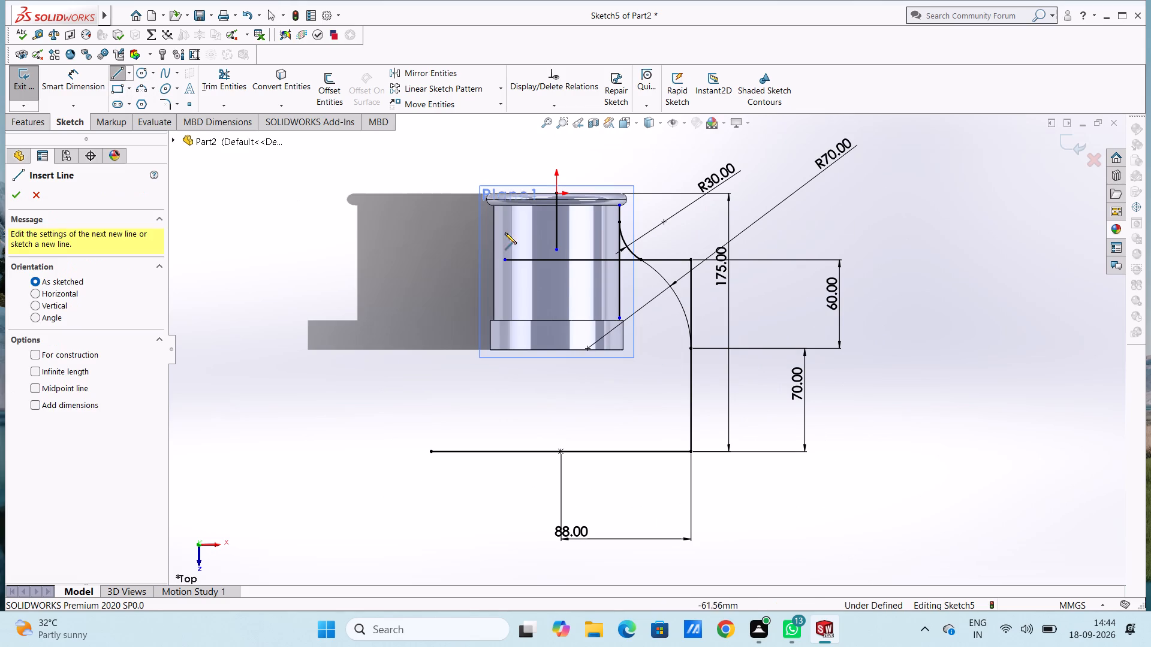
pyautogui.click(556, 250)
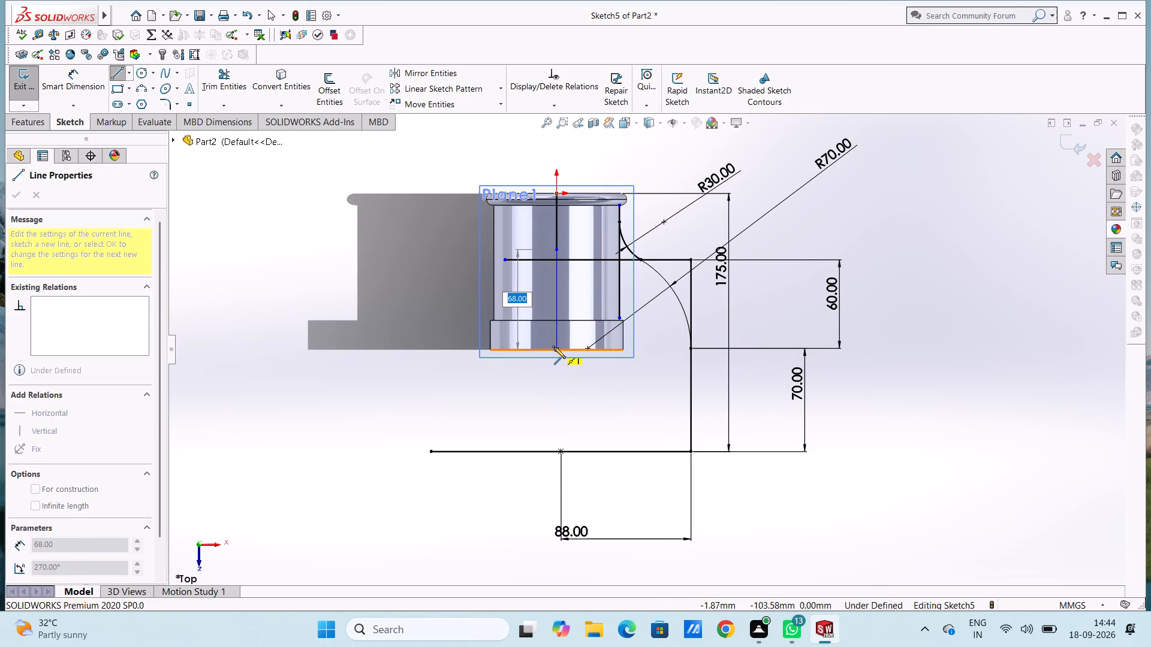
pyautogui.click(555, 350)
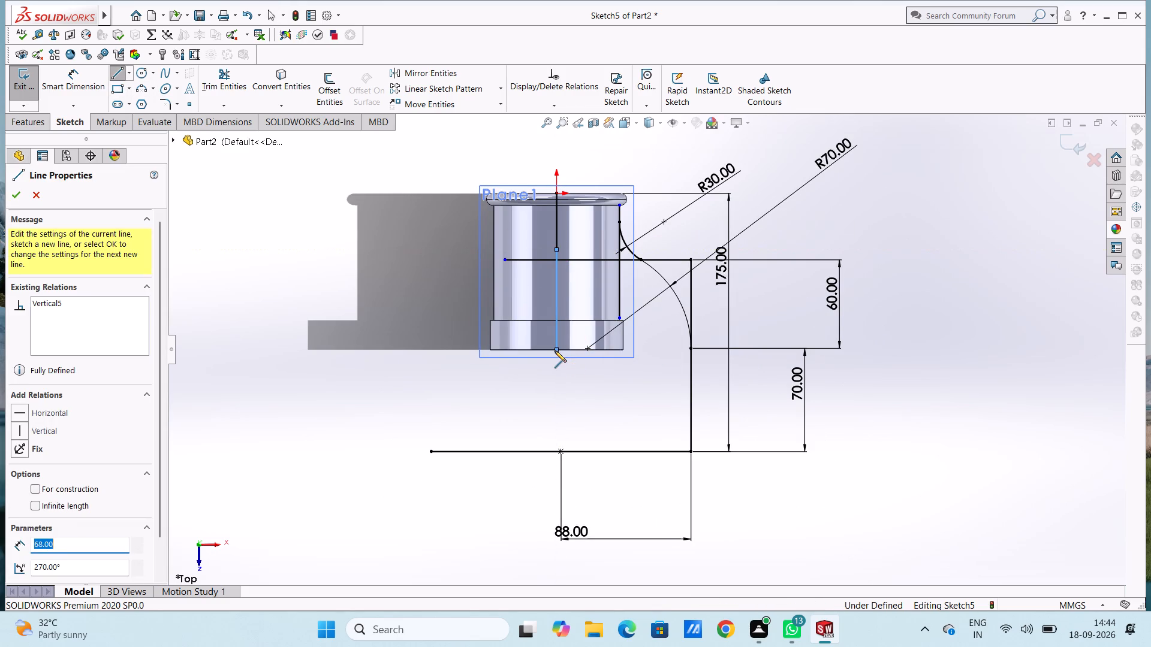
pyautogui.press('Escape')
pyautogui.press('Escape')
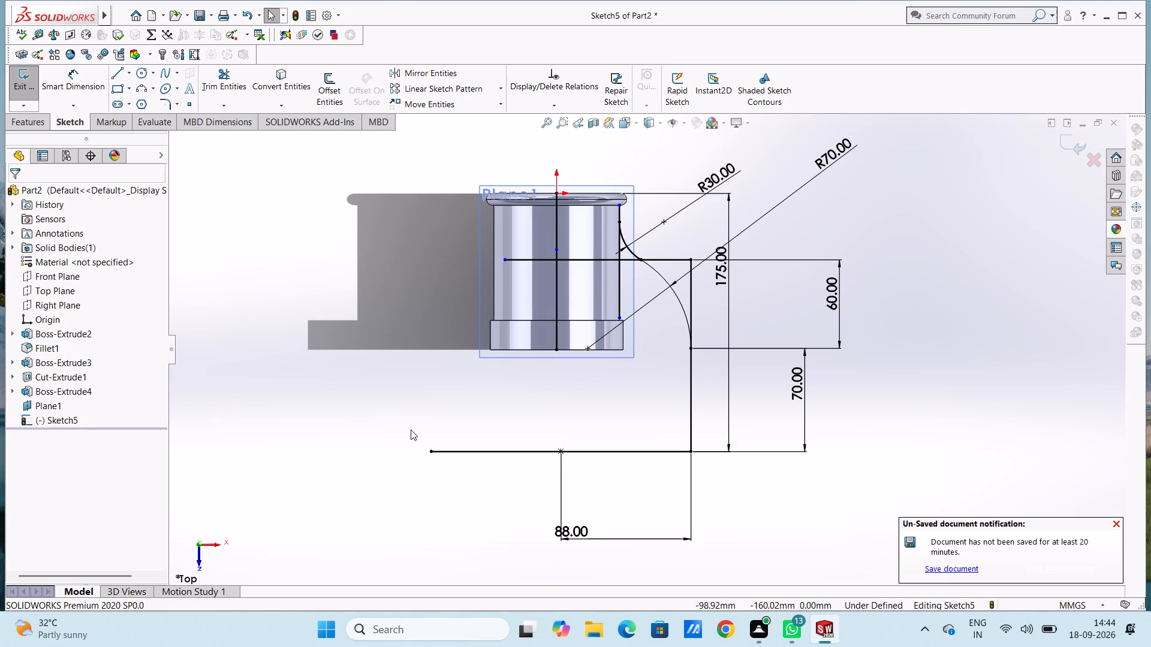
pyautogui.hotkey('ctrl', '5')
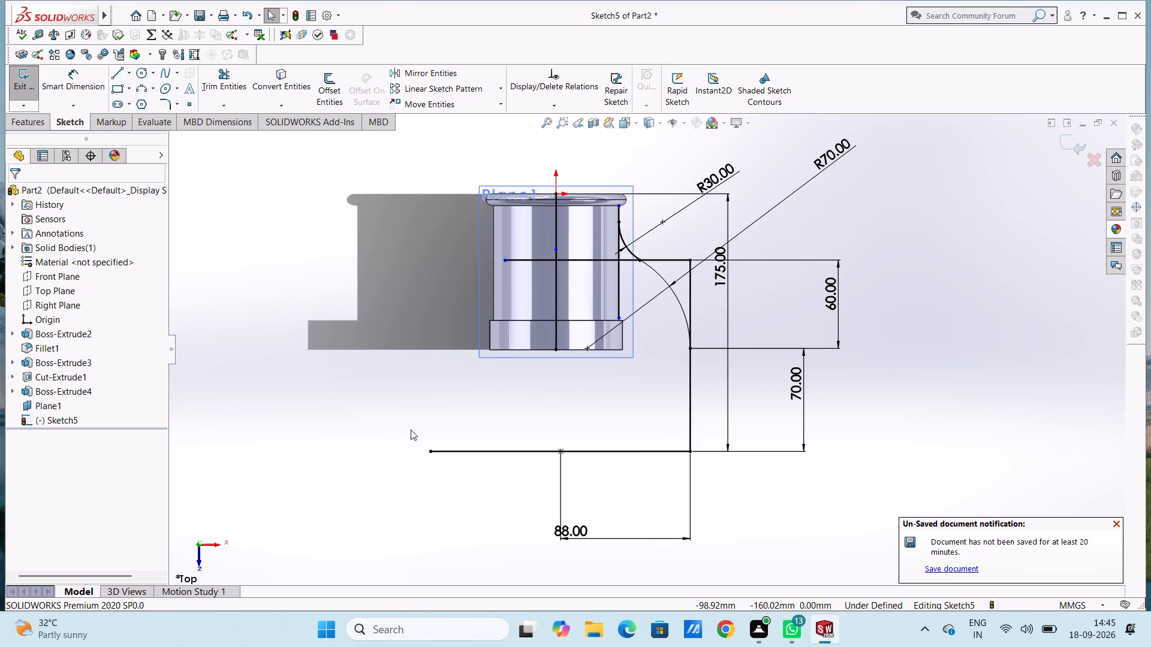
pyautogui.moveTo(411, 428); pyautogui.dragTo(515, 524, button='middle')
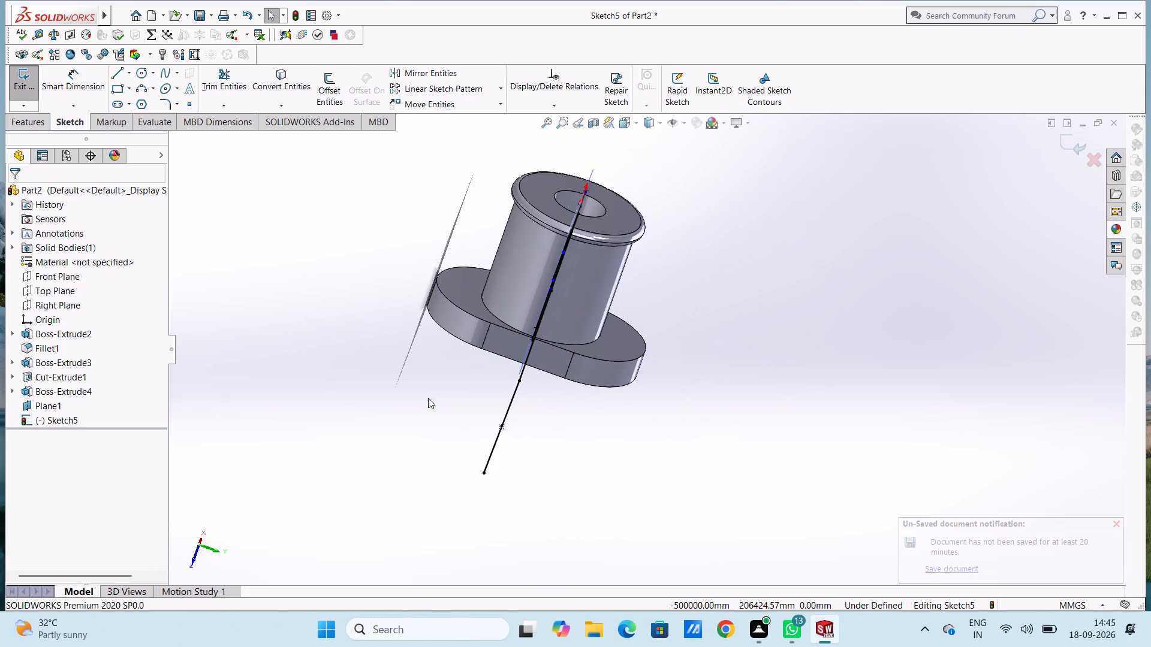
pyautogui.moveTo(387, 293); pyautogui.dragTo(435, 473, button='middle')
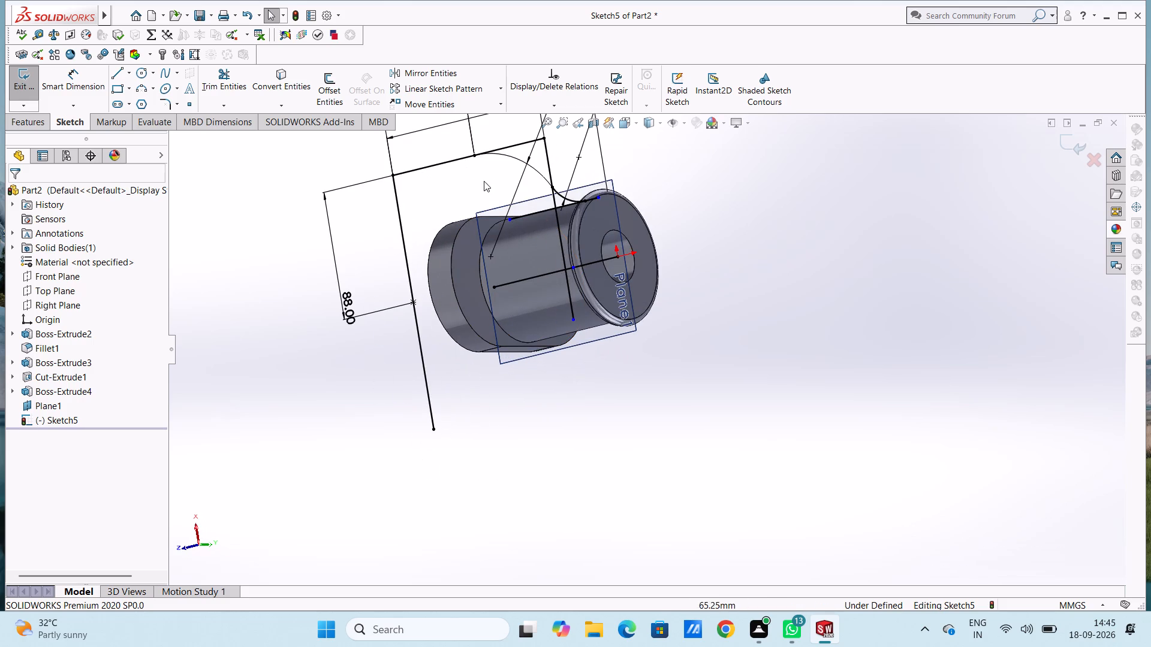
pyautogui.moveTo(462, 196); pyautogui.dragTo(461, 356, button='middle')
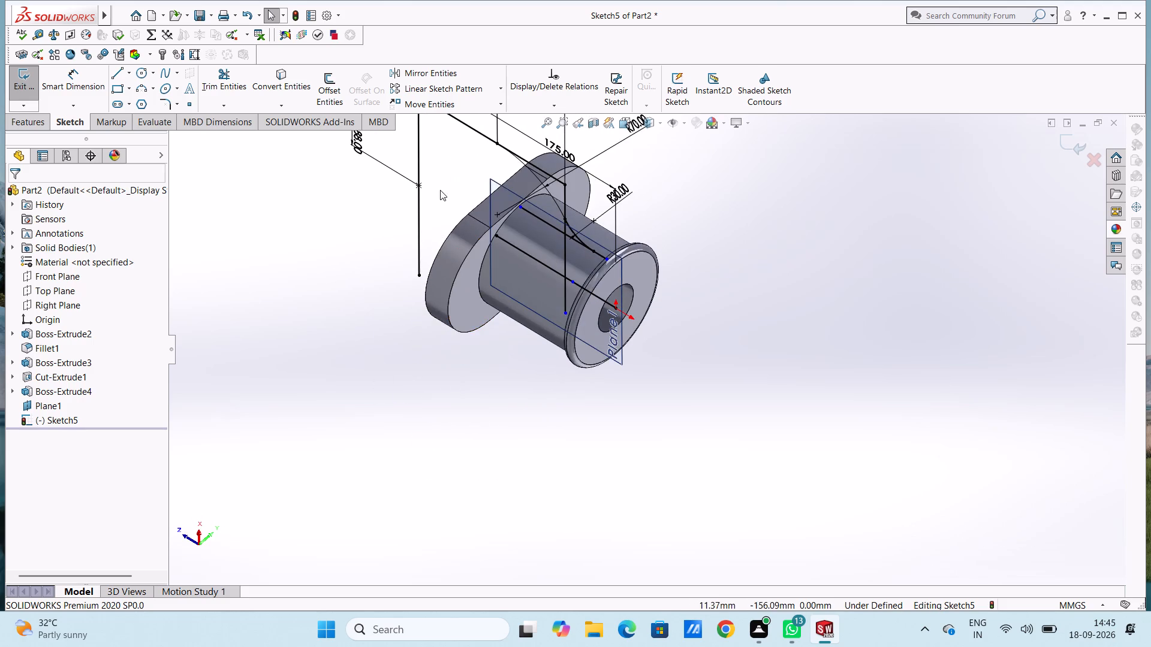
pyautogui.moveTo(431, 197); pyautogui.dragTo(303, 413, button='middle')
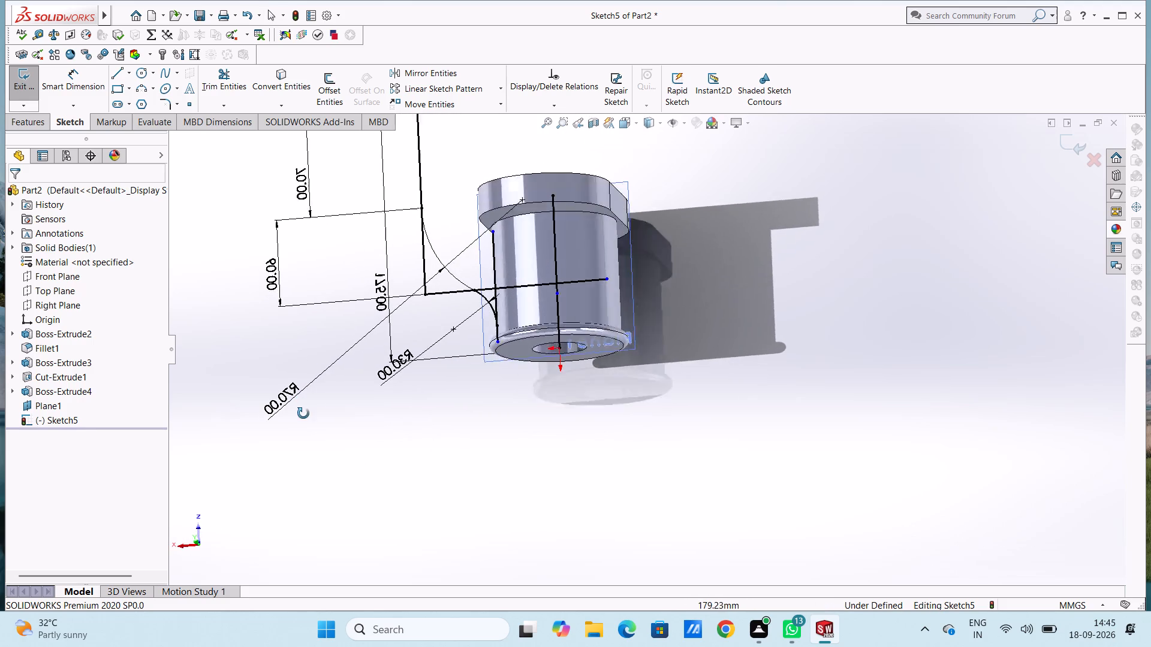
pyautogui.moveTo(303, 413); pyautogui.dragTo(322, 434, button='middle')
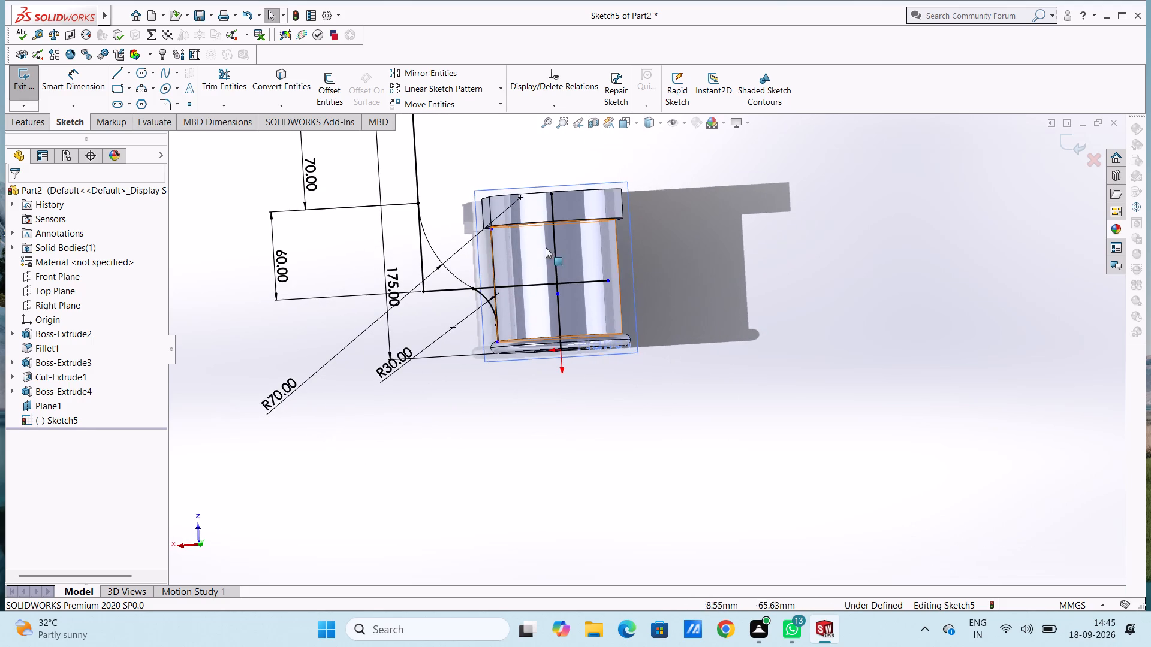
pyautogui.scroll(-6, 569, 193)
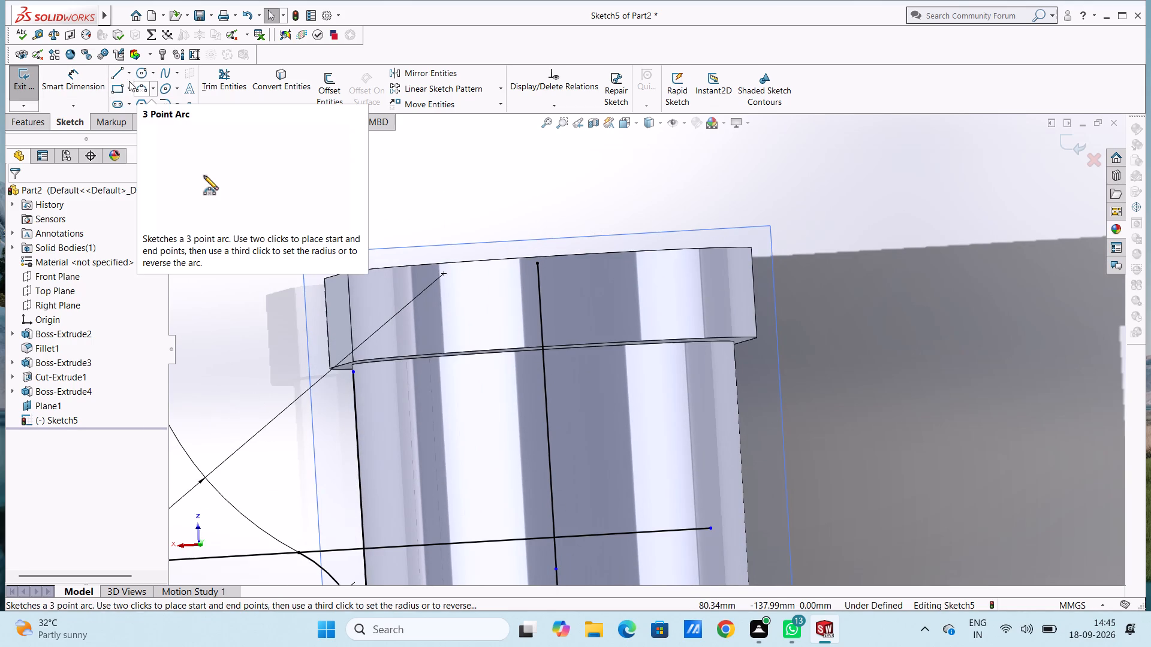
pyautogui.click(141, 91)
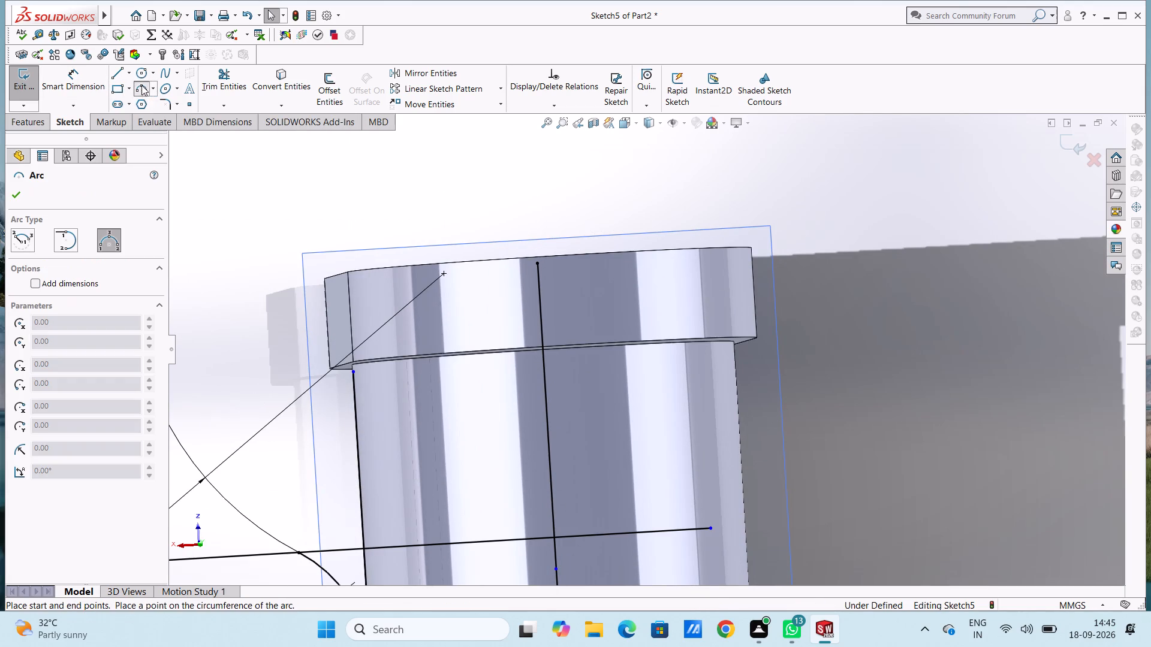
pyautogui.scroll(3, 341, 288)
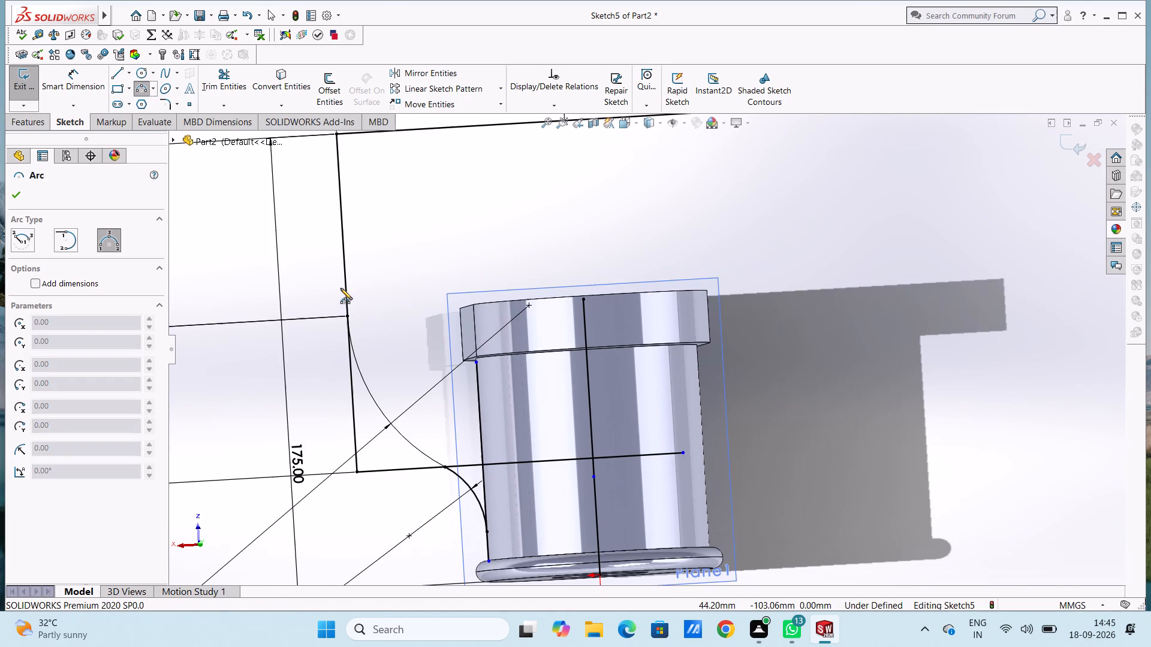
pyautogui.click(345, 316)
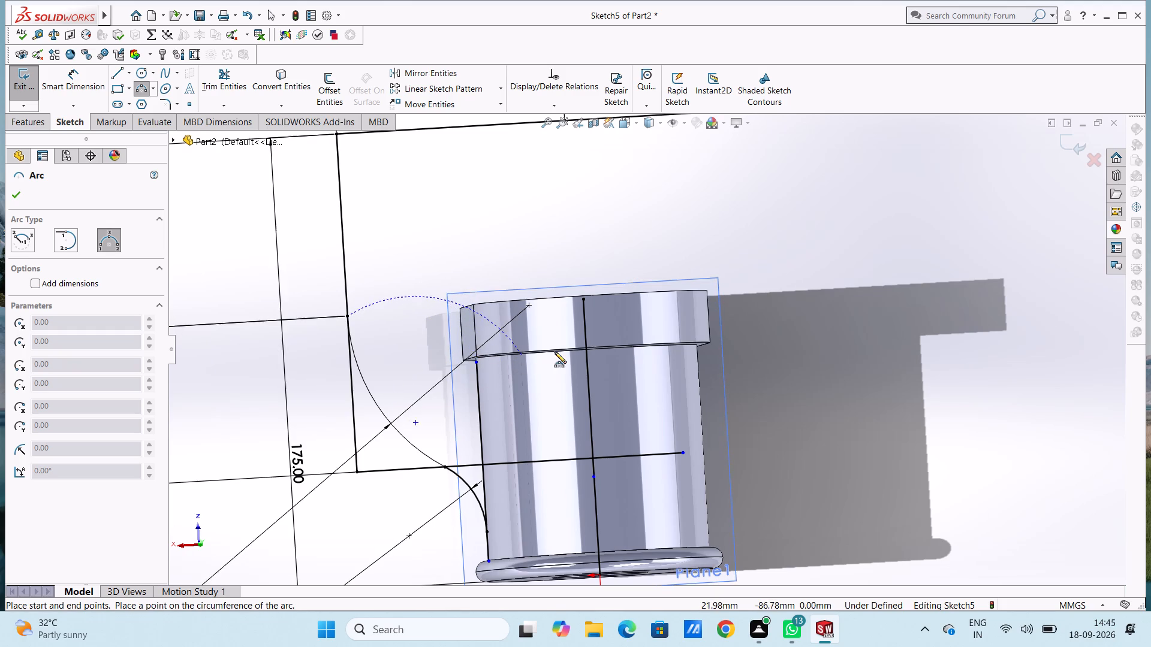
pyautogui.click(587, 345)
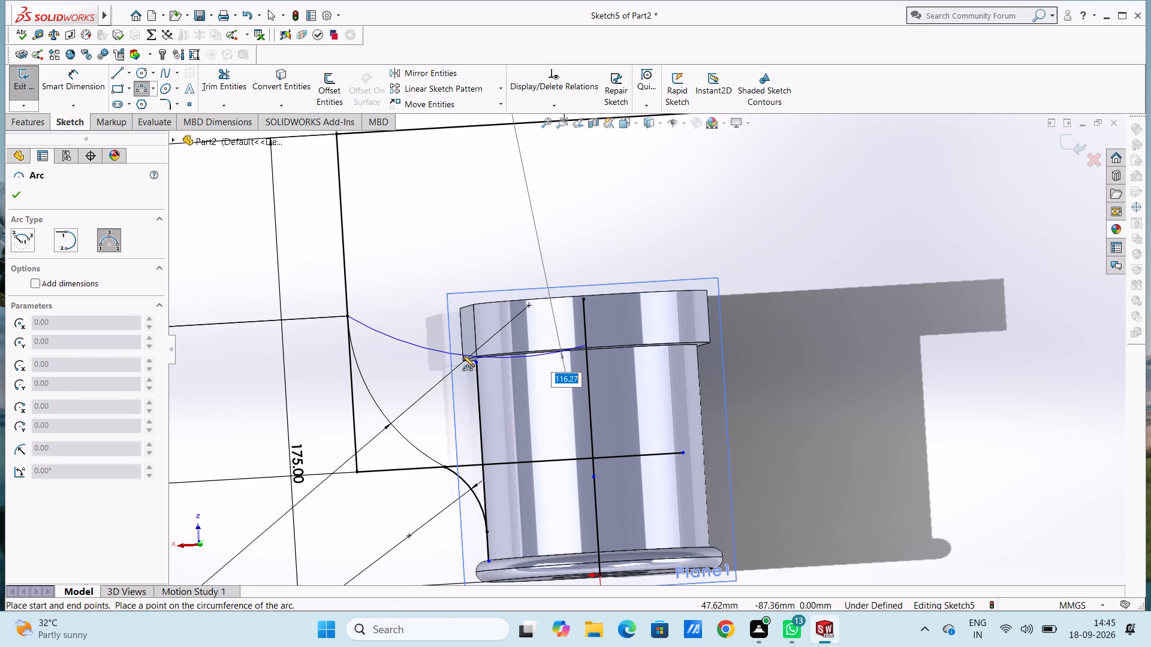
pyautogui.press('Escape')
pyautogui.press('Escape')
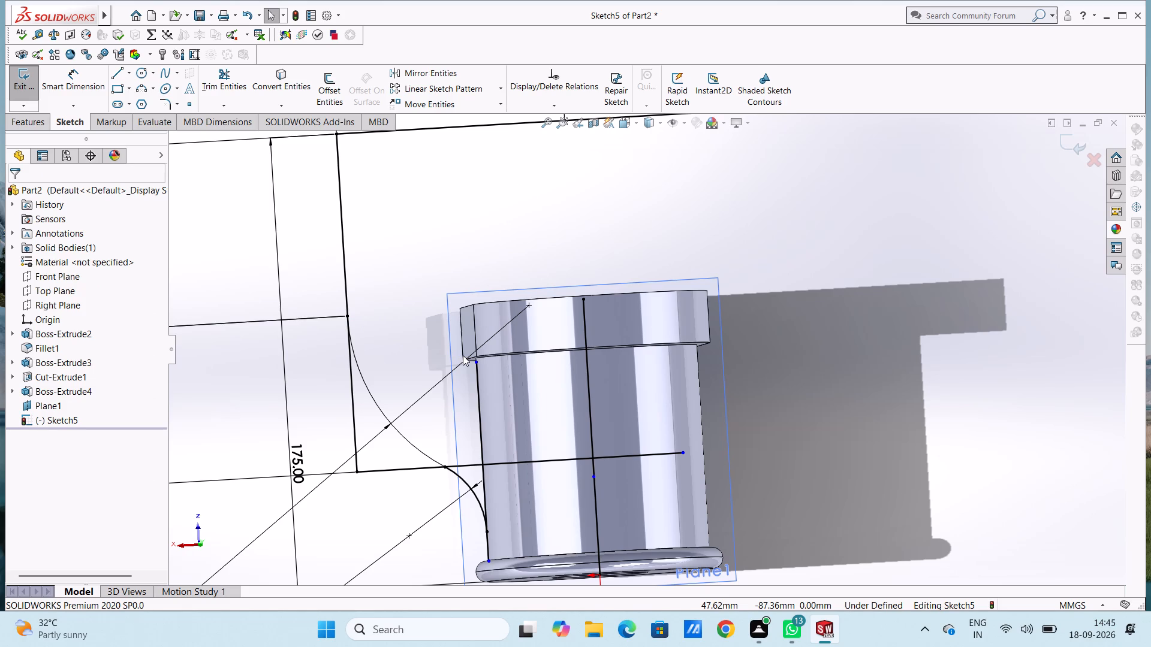
# Draw a line about 91 mm long from the junction of the 60 and 70 mm lines to the centre line's flange-face end.
pyautogui.moveTo(921, 350); pyautogui.dragTo(858, 330, button='middle')
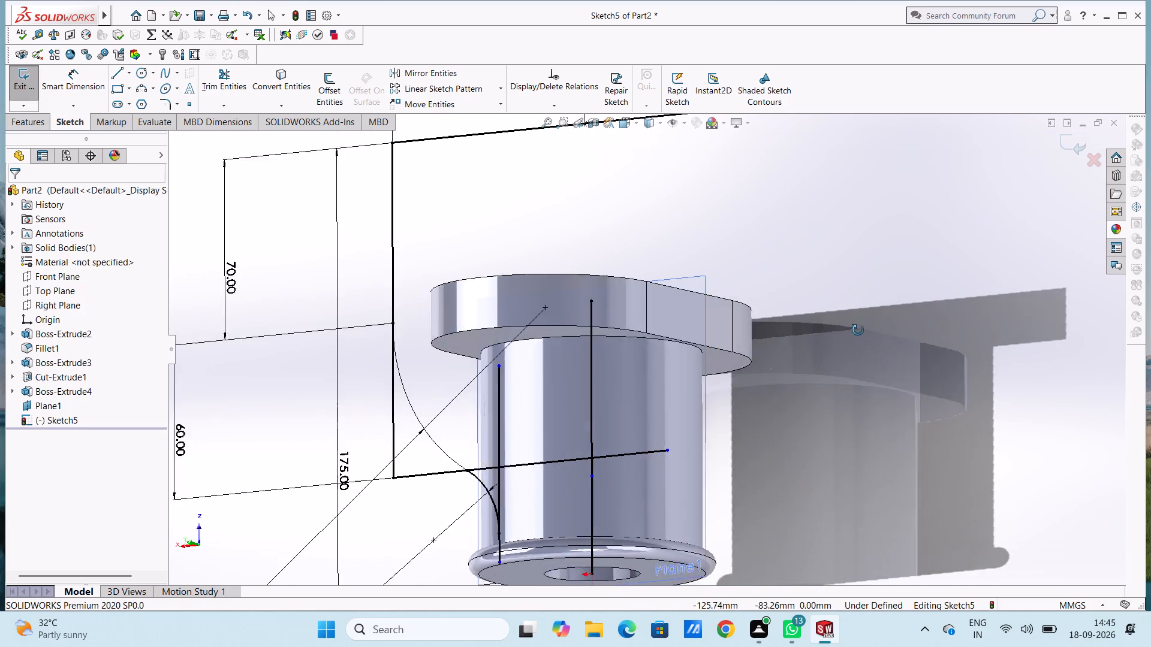
pyautogui.moveTo(858, 330); pyautogui.dragTo(882, 409, button='middle')
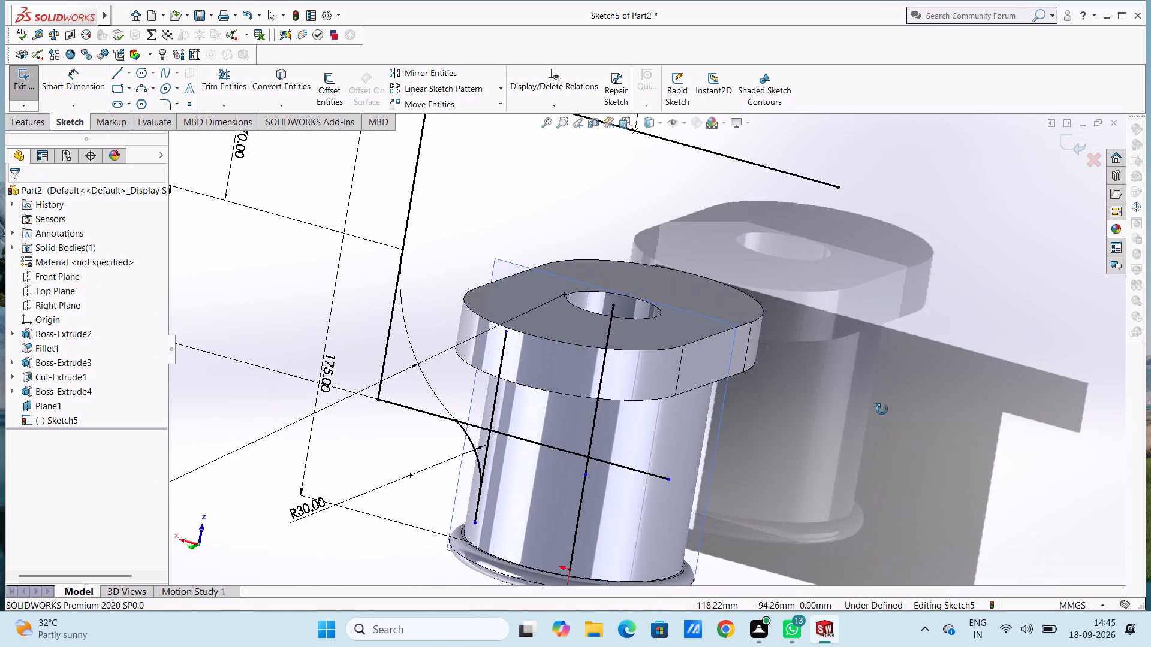
pyautogui.moveTo(882, 409); pyautogui.dragTo(933, 371, button='middle')
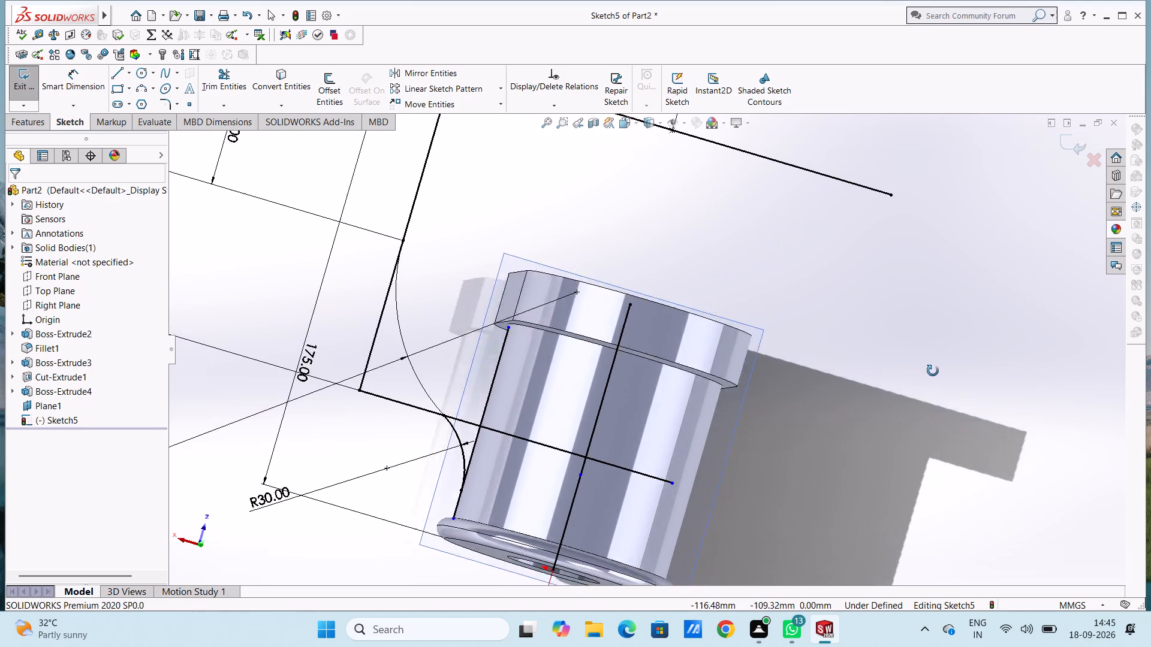
pyautogui.moveTo(933, 371); pyautogui.dragTo(939, 390, button='middle')
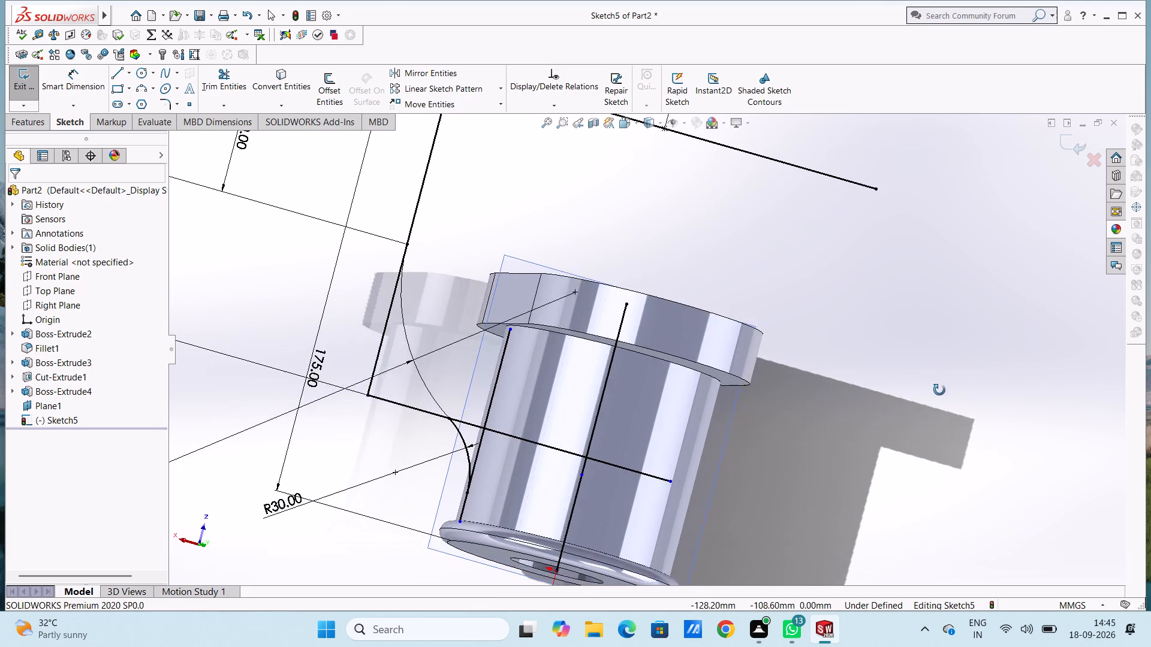
pyautogui.moveTo(939, 390); pyautogui.dragTo(918, 349, button='middle')
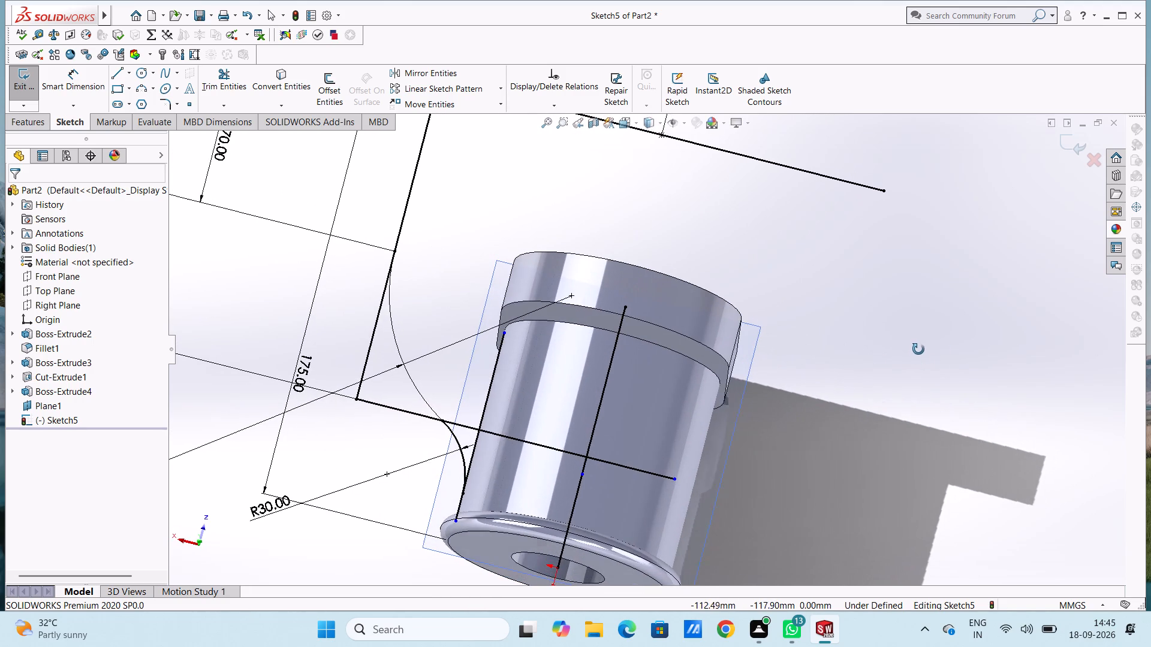
pyautogui.moveTo(918, 349); pyautogui.dragTo(918, 361, button='middle')
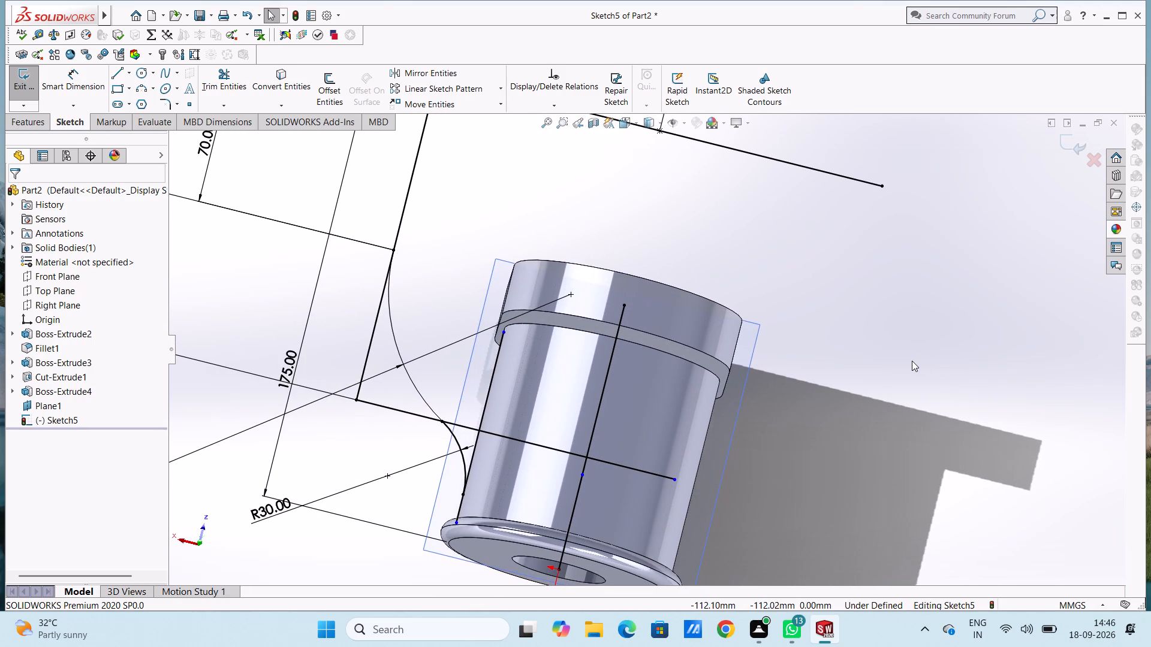
pyautogui.click(119, 73)
pyautogui.click(394, 247)
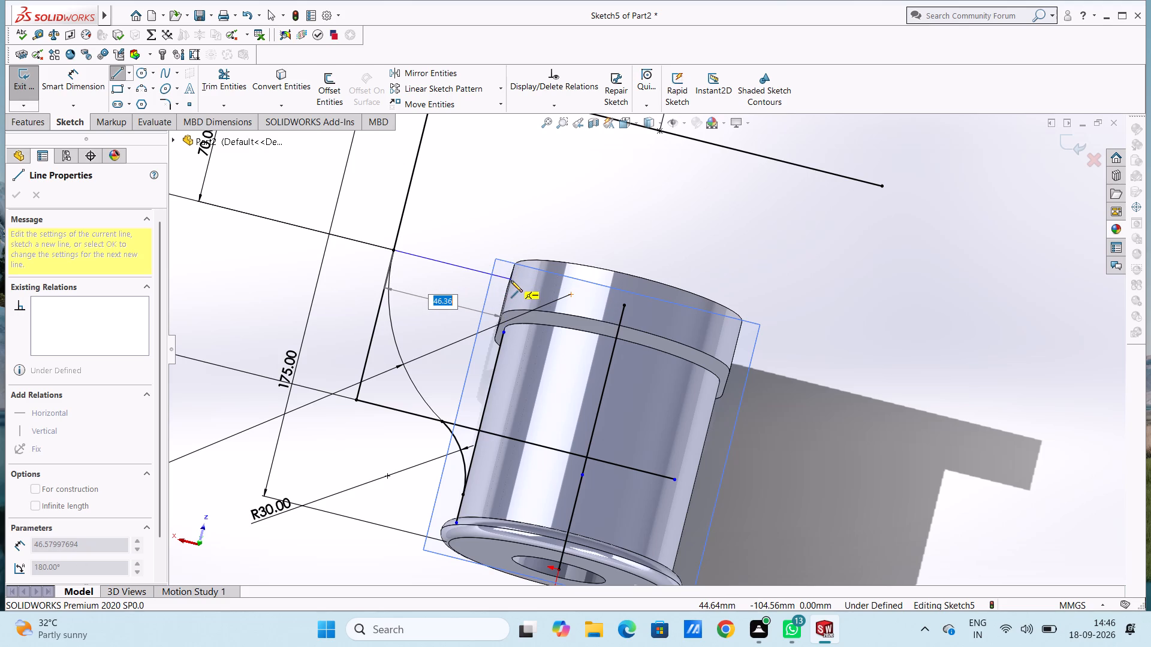
pyautogui.click(623, 305)
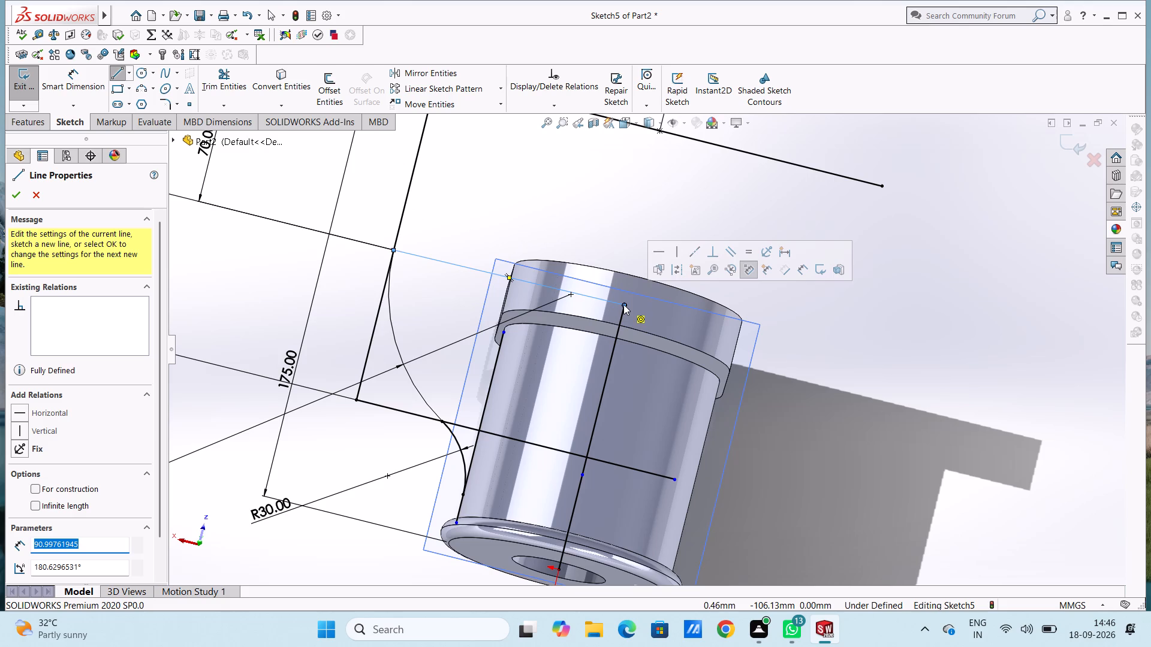
pyautogui.press('Escape')
pyautogui.press('Escape')
pyautogui.press('Escape')
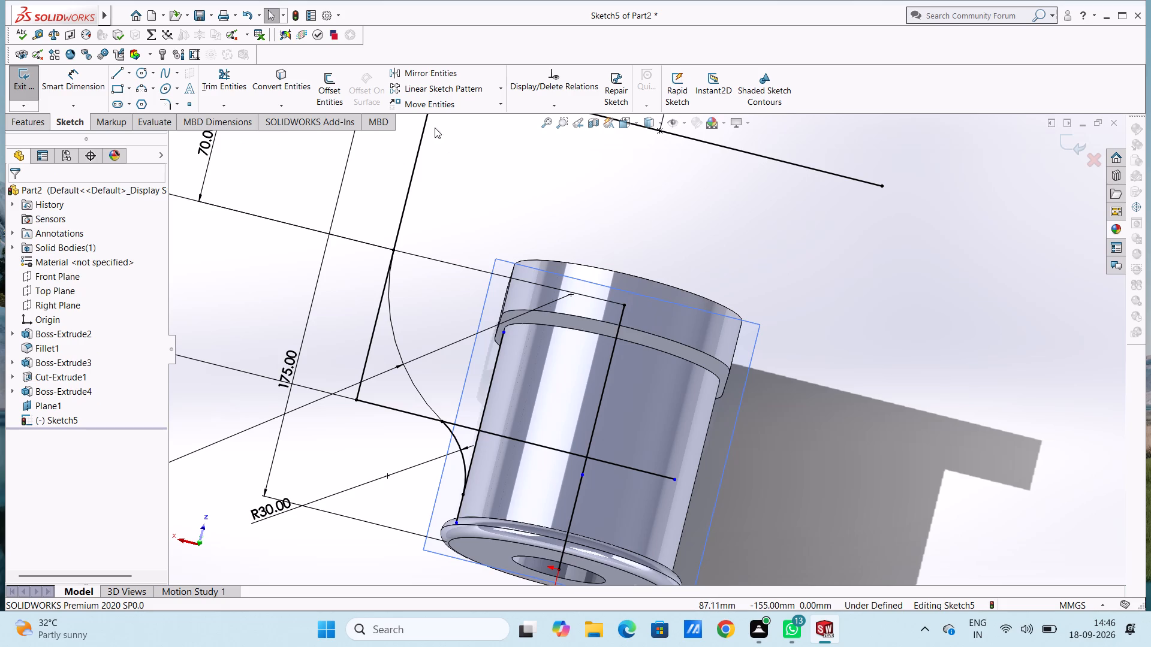
# Mirror the 70 mm line and the R70 and R30 arcs about the cylinder's centre line, keeping the originals.
pyautogui.click(430, 73)
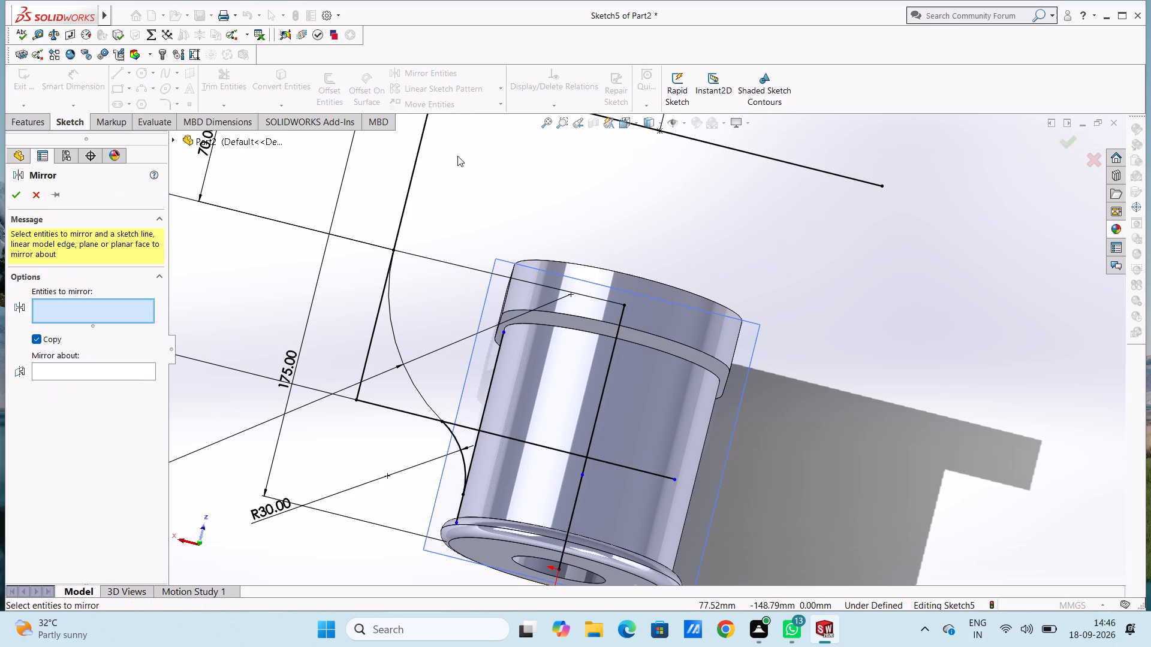
pyautogui.scroll(4, 457, 155)
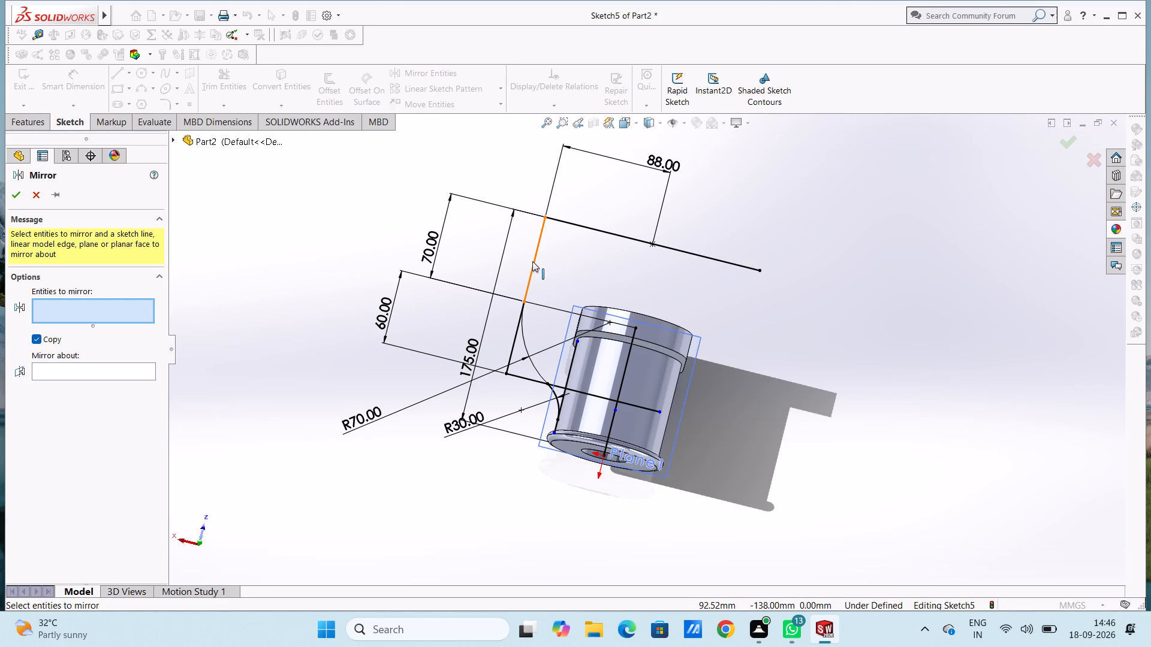
pyautogui.click(532, 261)
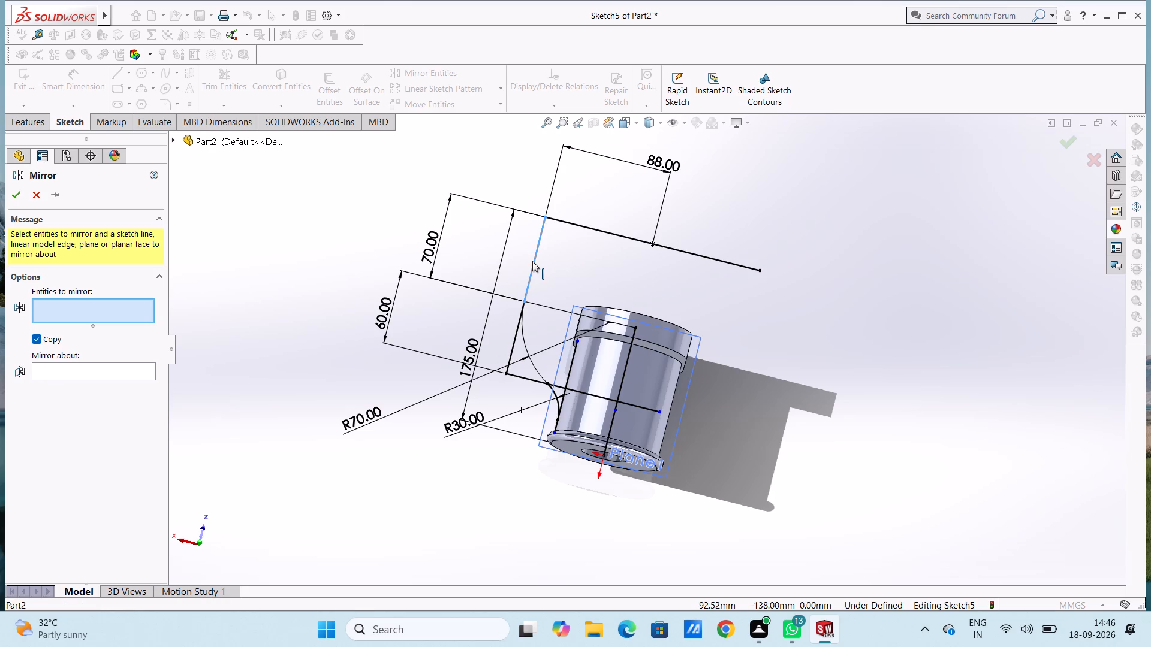
pyautogui.click(525, 331)
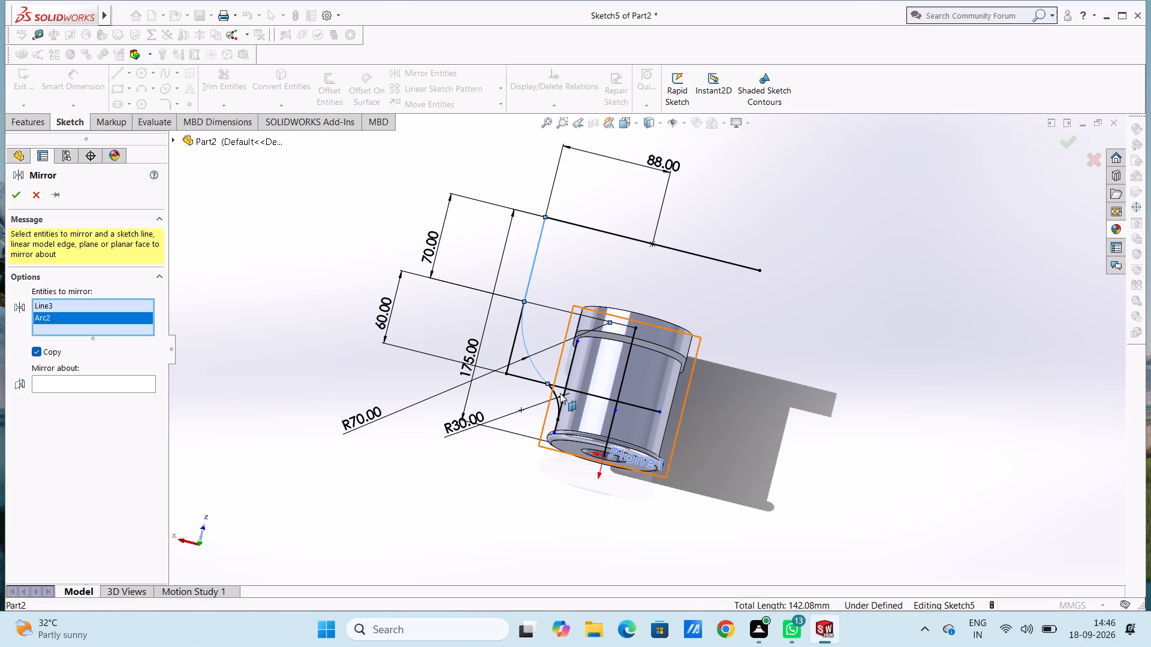
pyautogui.click(554, 394)
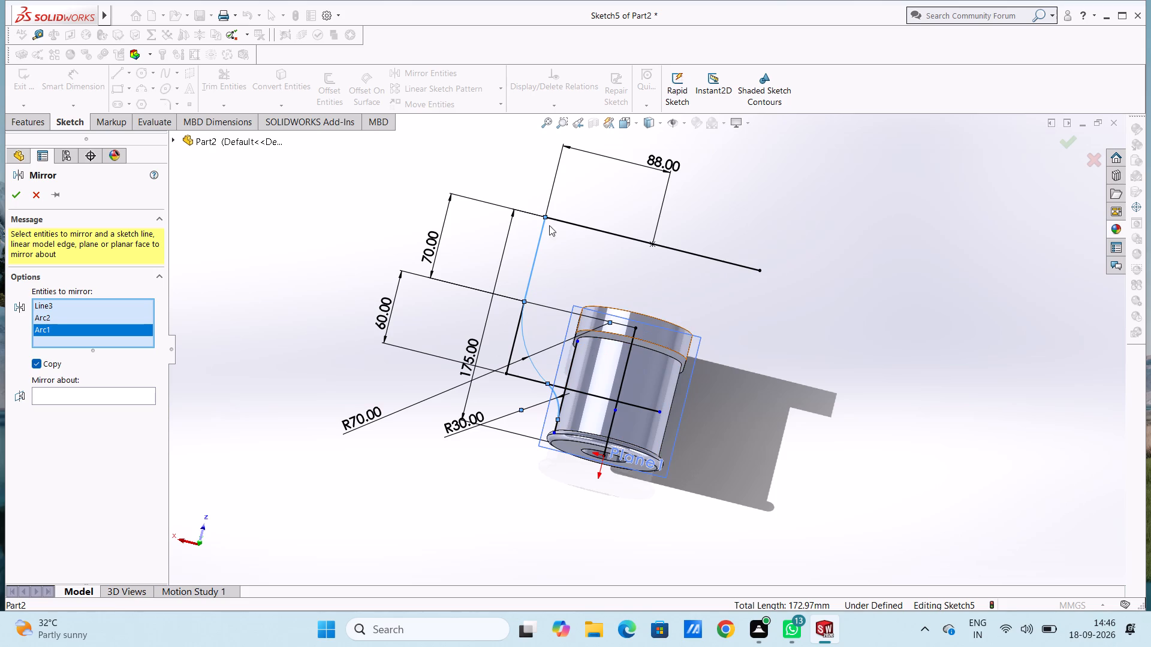
pyautogui.click(106, 395)
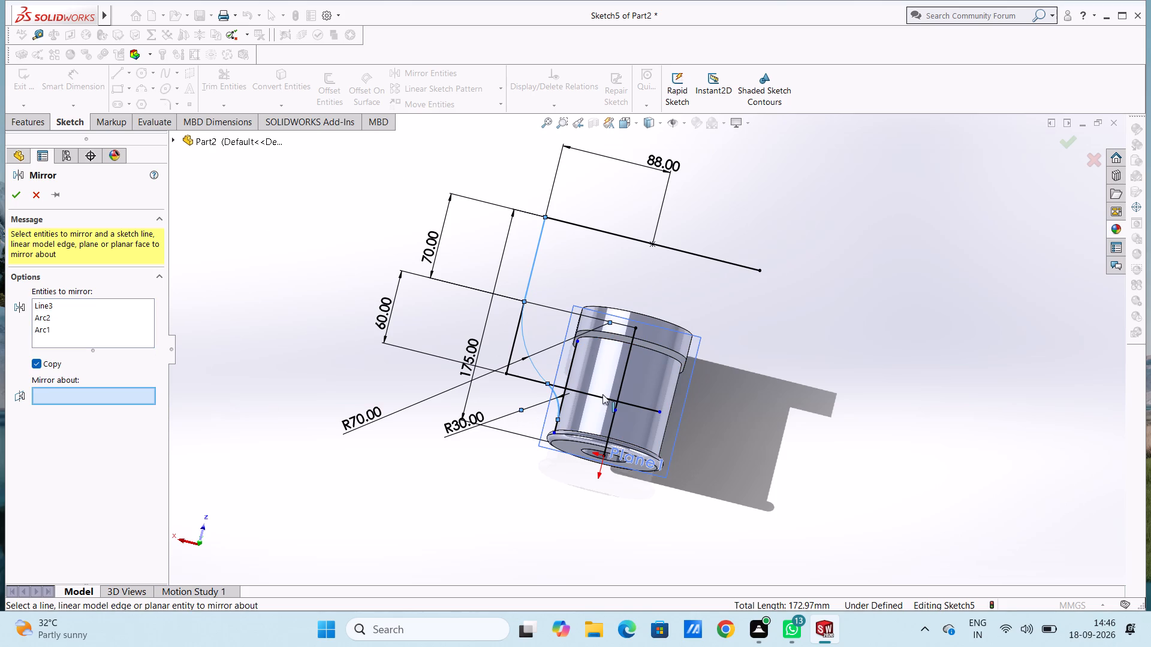
pyautogui.click(624, 380)
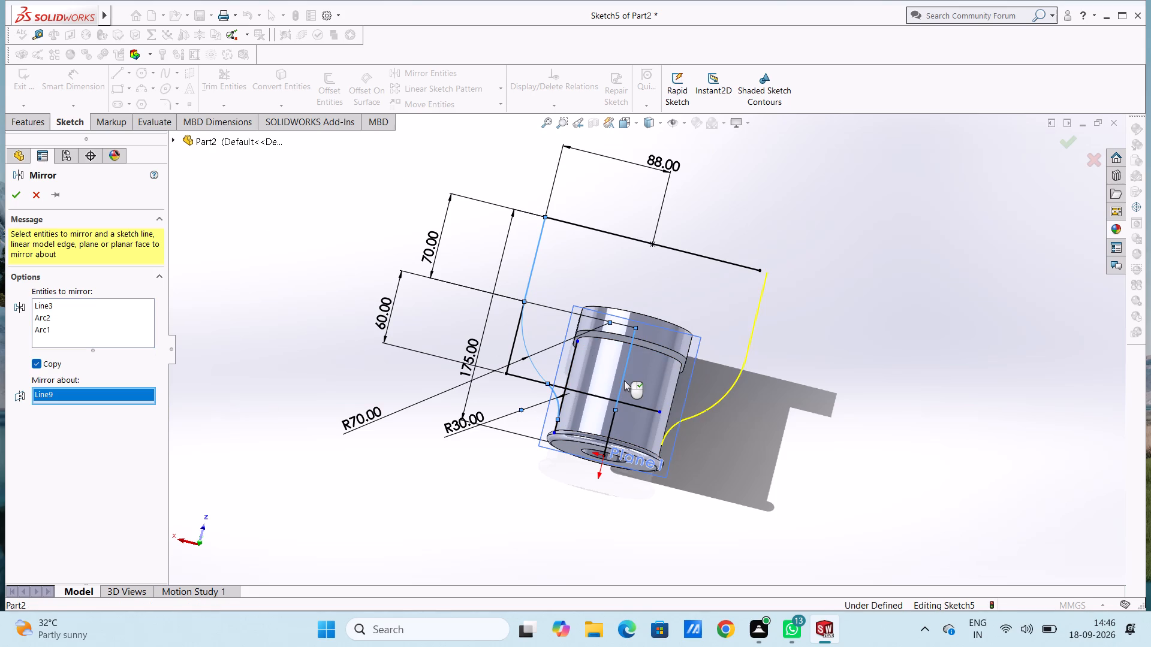
pyautogui.moveTo(821, 303); pyautogui.dragTo(793, 310, button='middle')
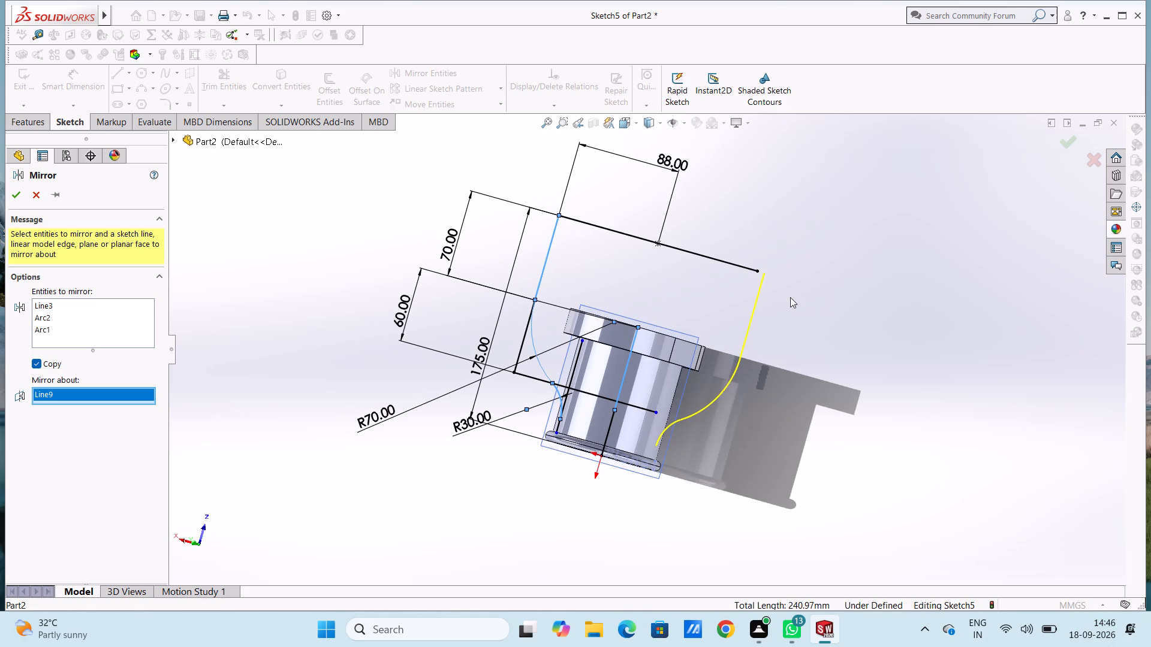
pyautogui.scroll(-3, 781, 244)
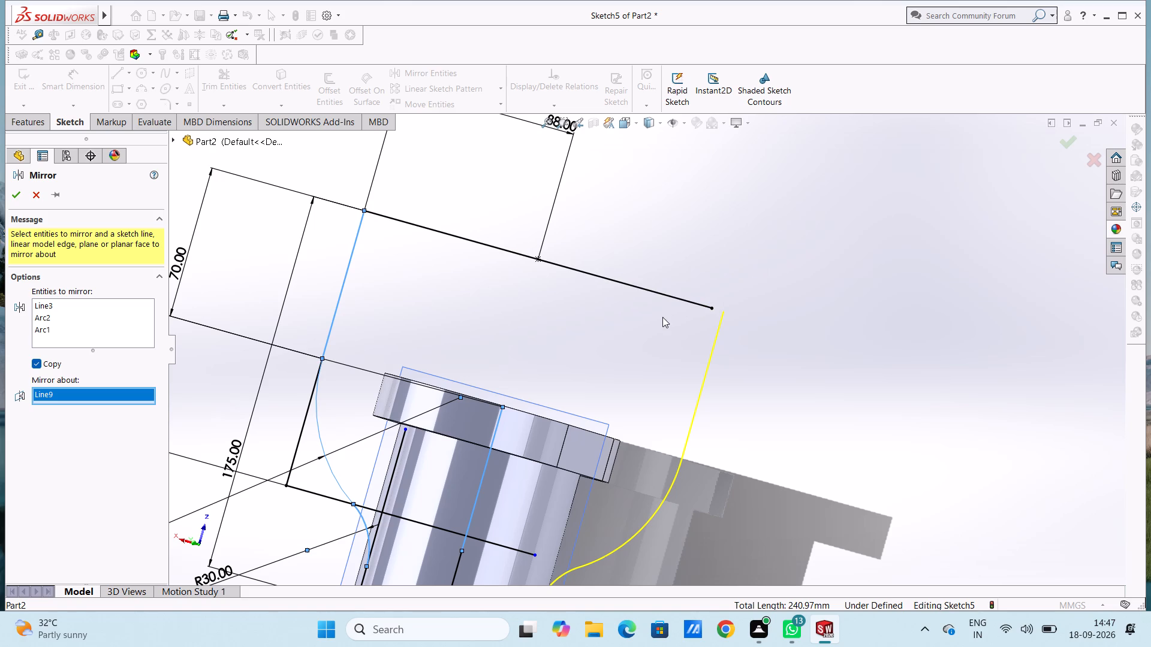
pyautogui.moveTo(664, 318); pyautogui.dragTo(693, 307, button='middle')
pyautogui.scroll(4, 603, 340)
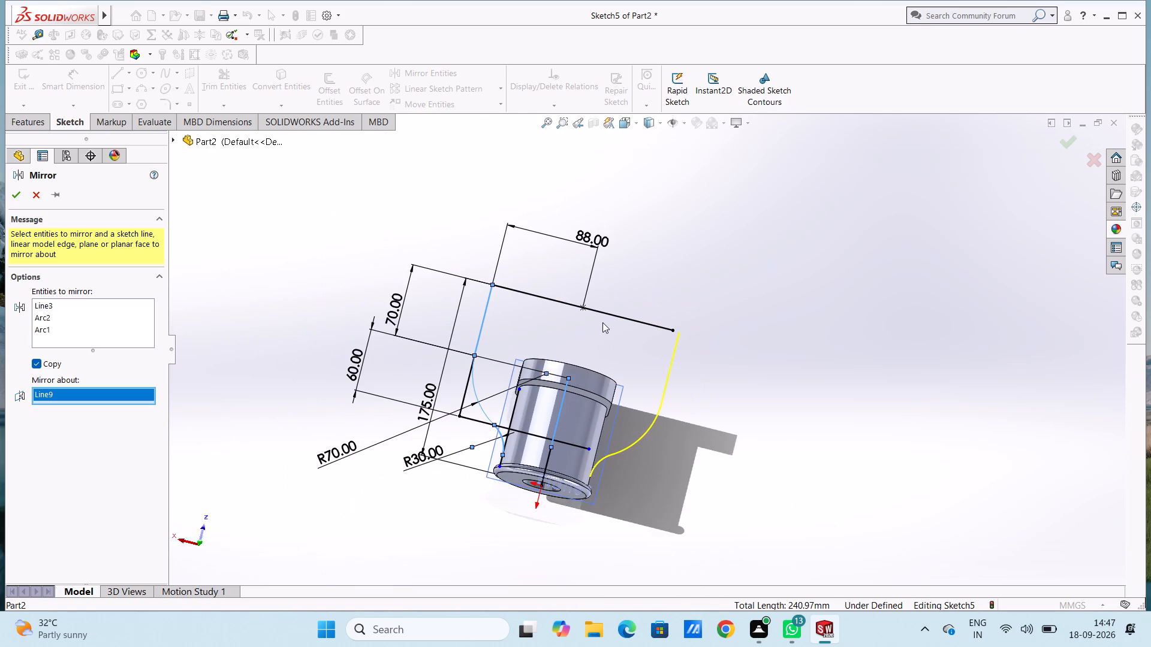
pyautogui.middleClick(646, 331)
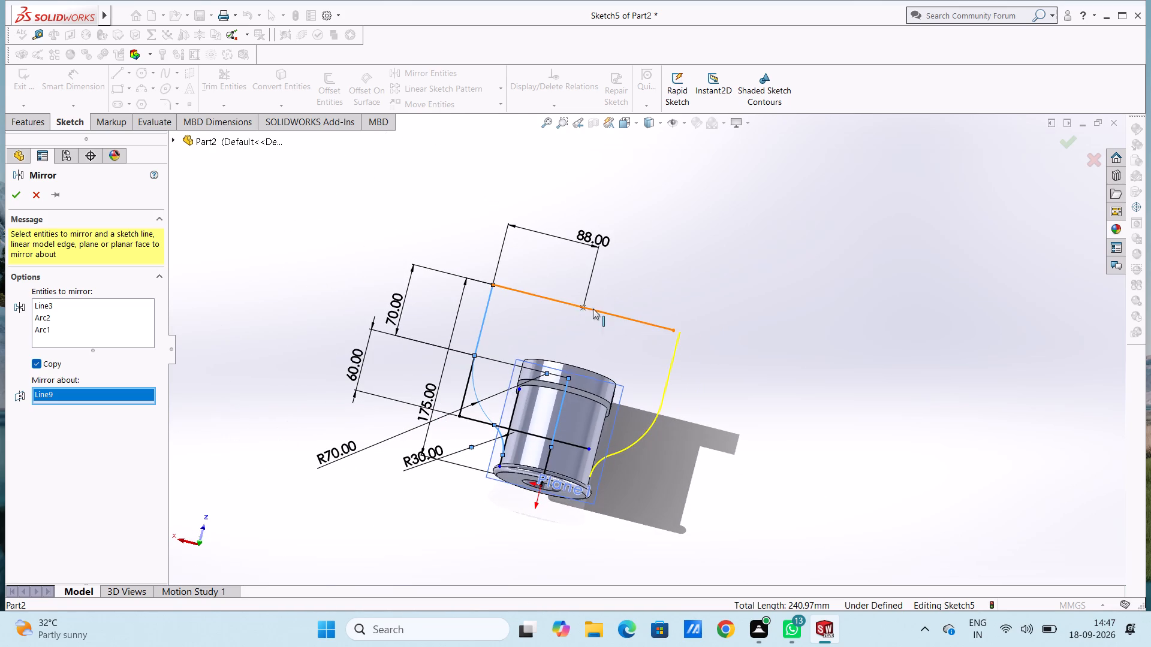
pyautogui.click(19, 195)
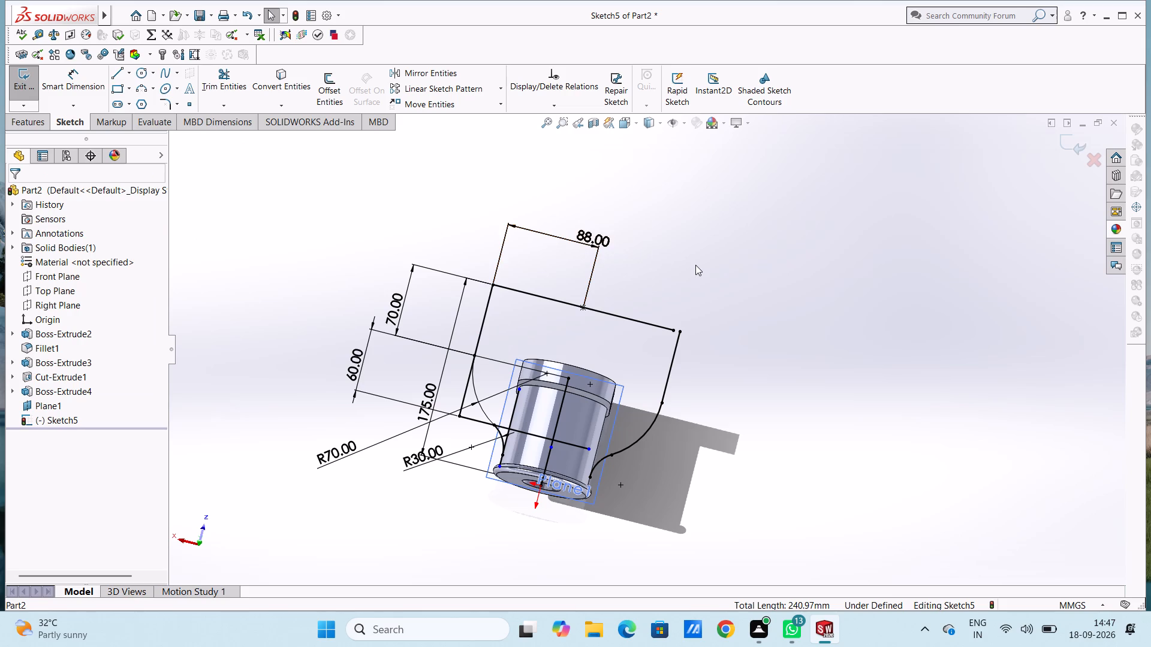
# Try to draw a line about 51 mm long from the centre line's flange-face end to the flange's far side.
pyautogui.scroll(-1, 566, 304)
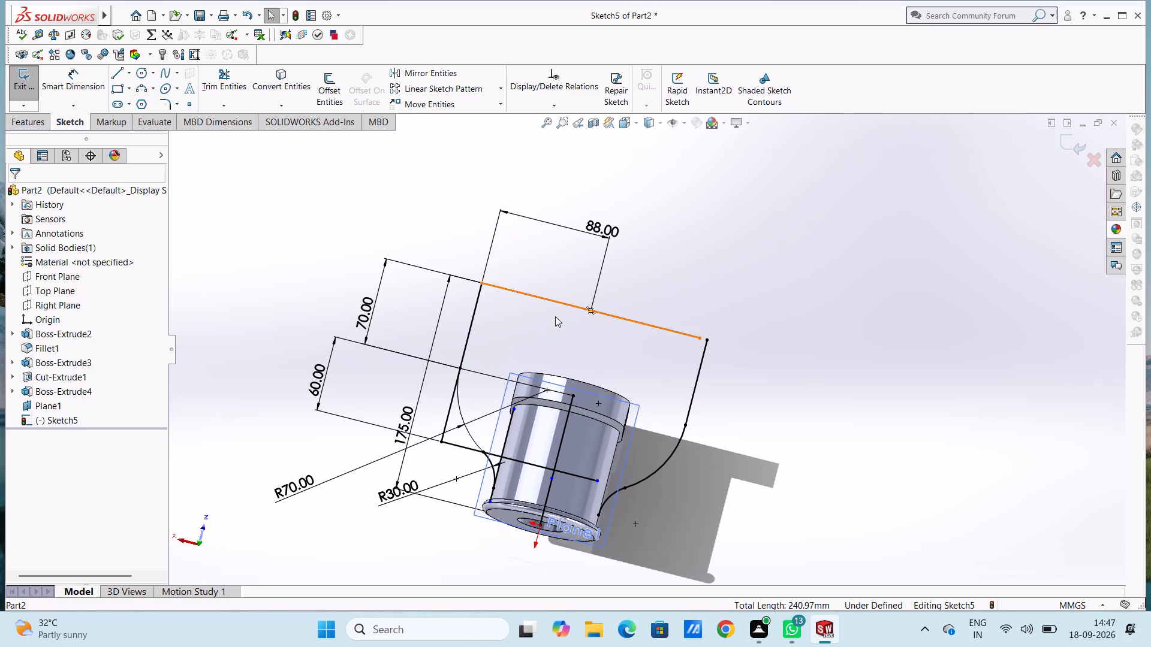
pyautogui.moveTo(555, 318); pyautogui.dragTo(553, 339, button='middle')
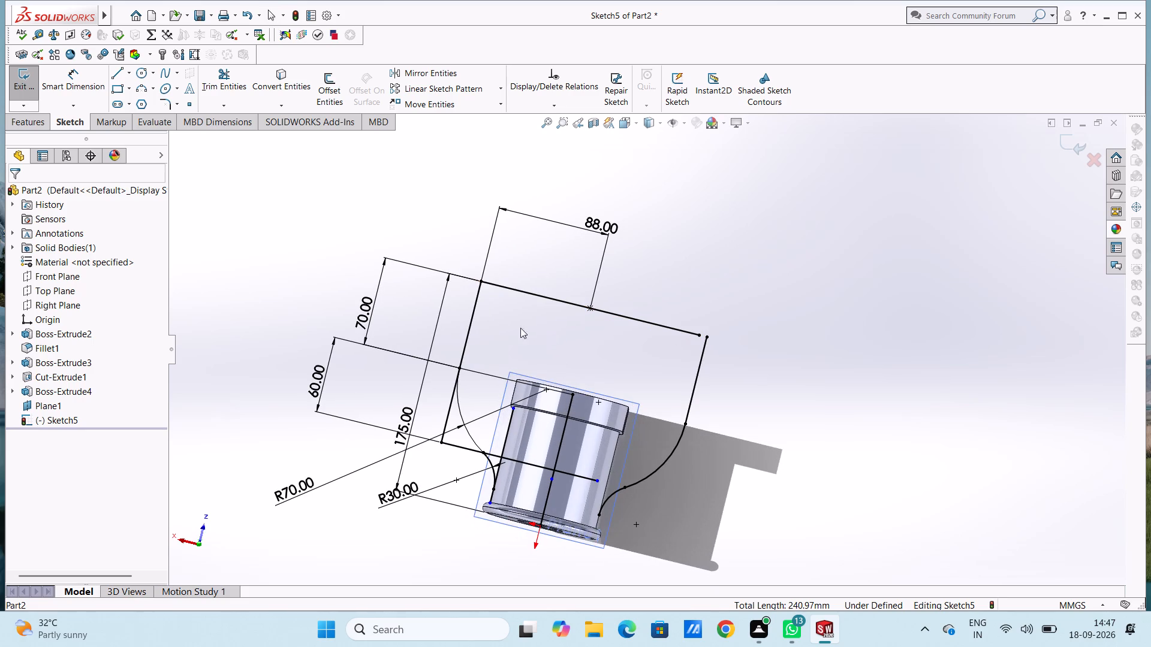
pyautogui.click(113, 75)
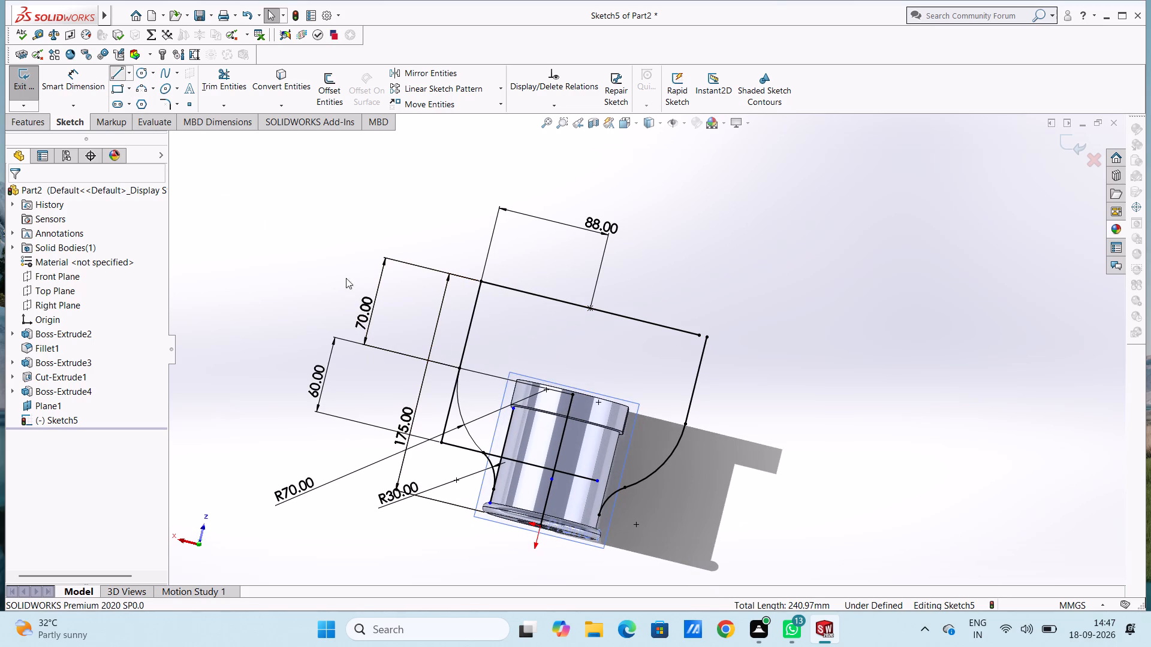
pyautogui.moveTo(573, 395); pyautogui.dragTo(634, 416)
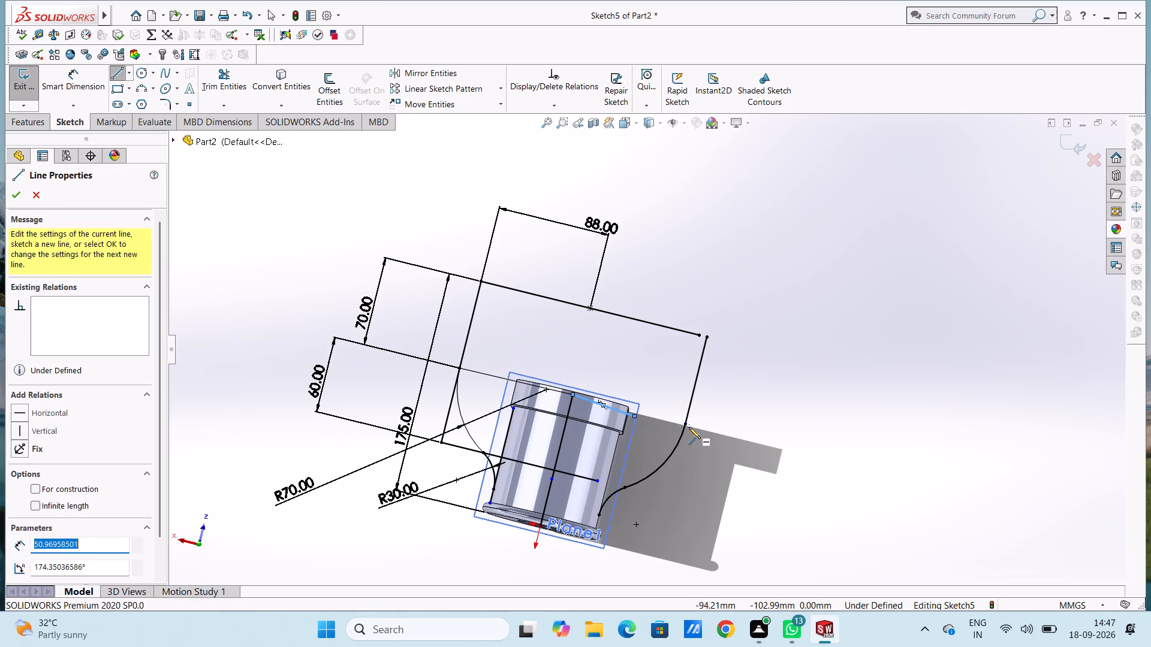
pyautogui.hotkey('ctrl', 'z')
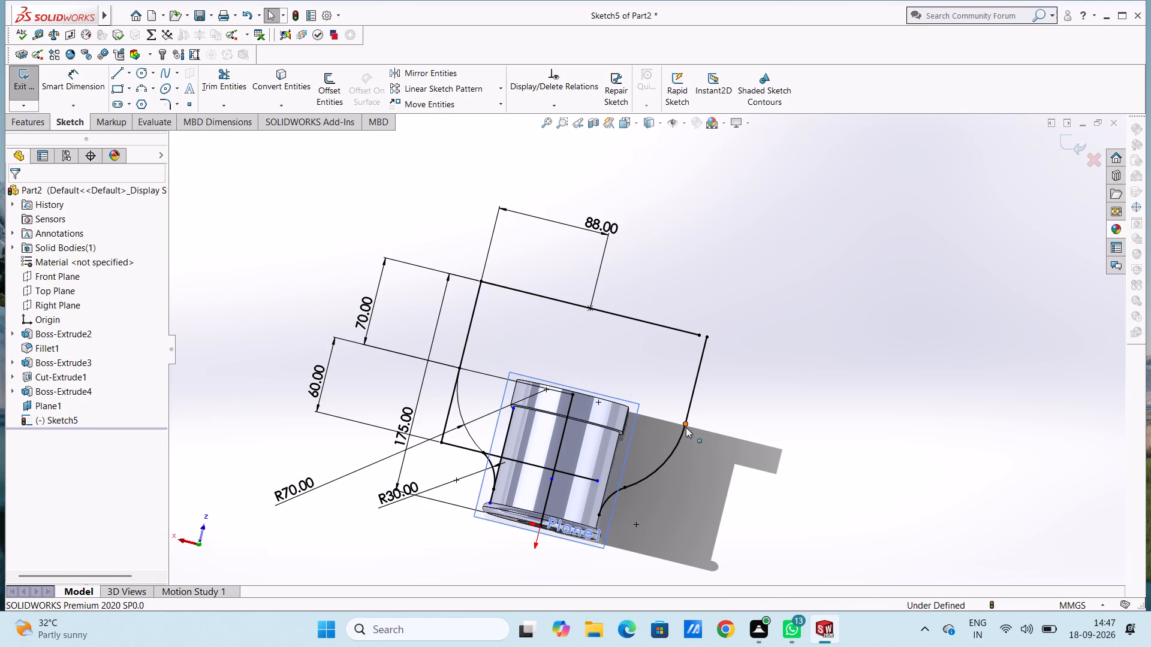
# On the mirrored side, draw a line about 19 mm up the flange's side and one about 47 mm to the mirrored R70 arc's upper end.
pyautogui.scroll(-4, 623, 406)
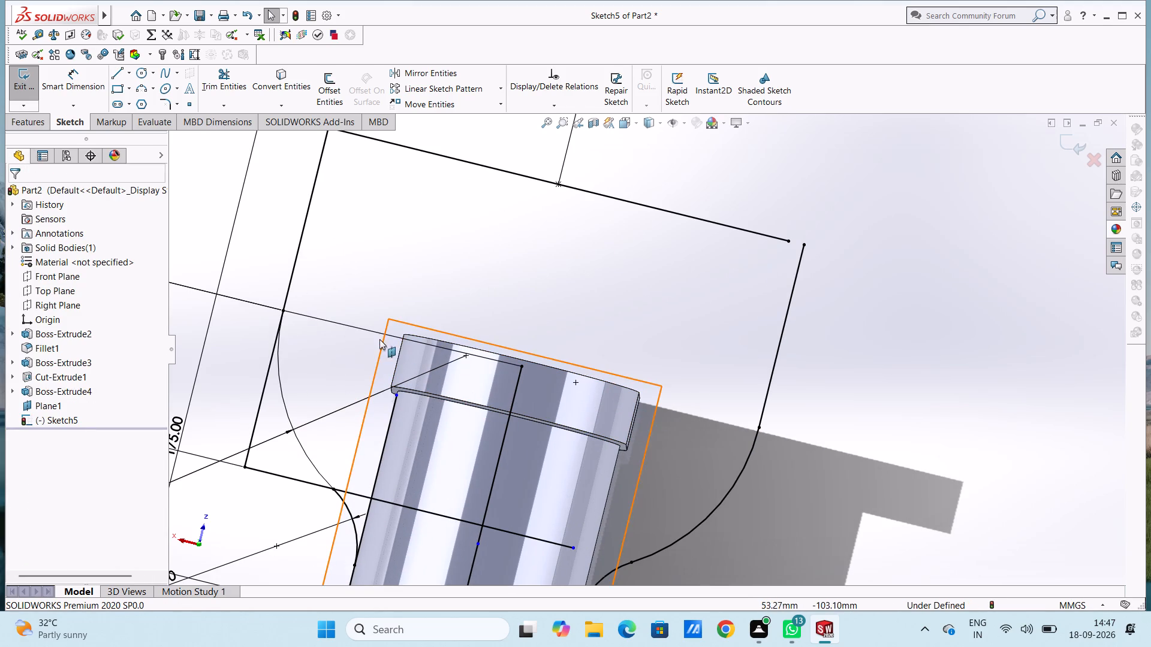
pyautogui.click(113, 77)
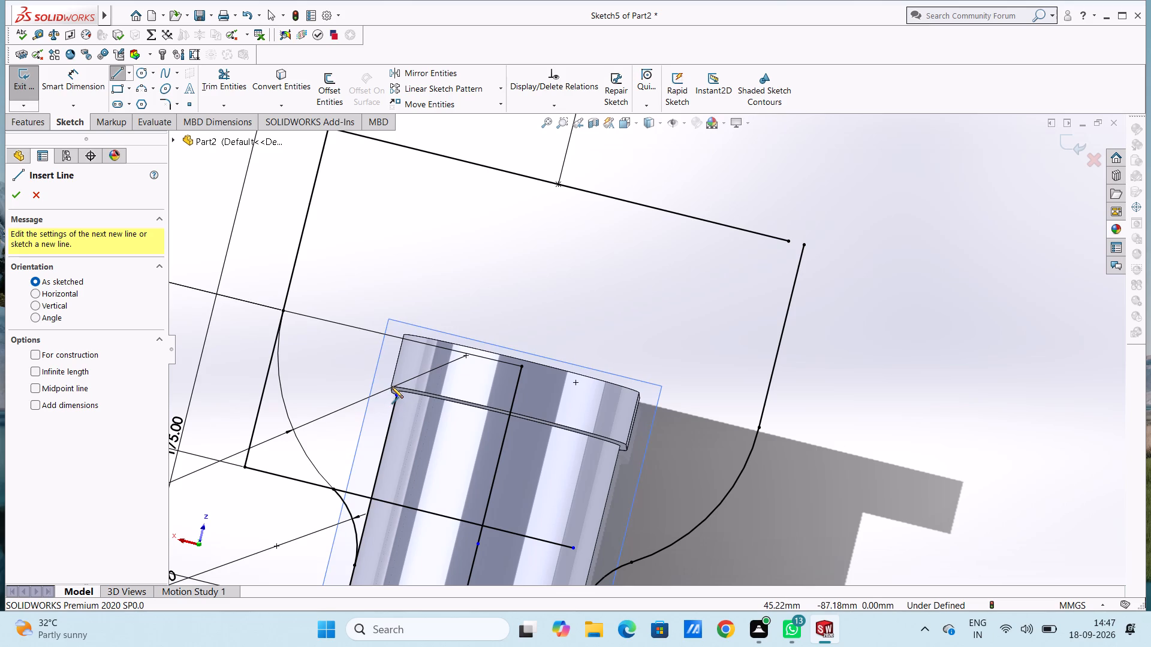
pyautogui.click(626, 443)
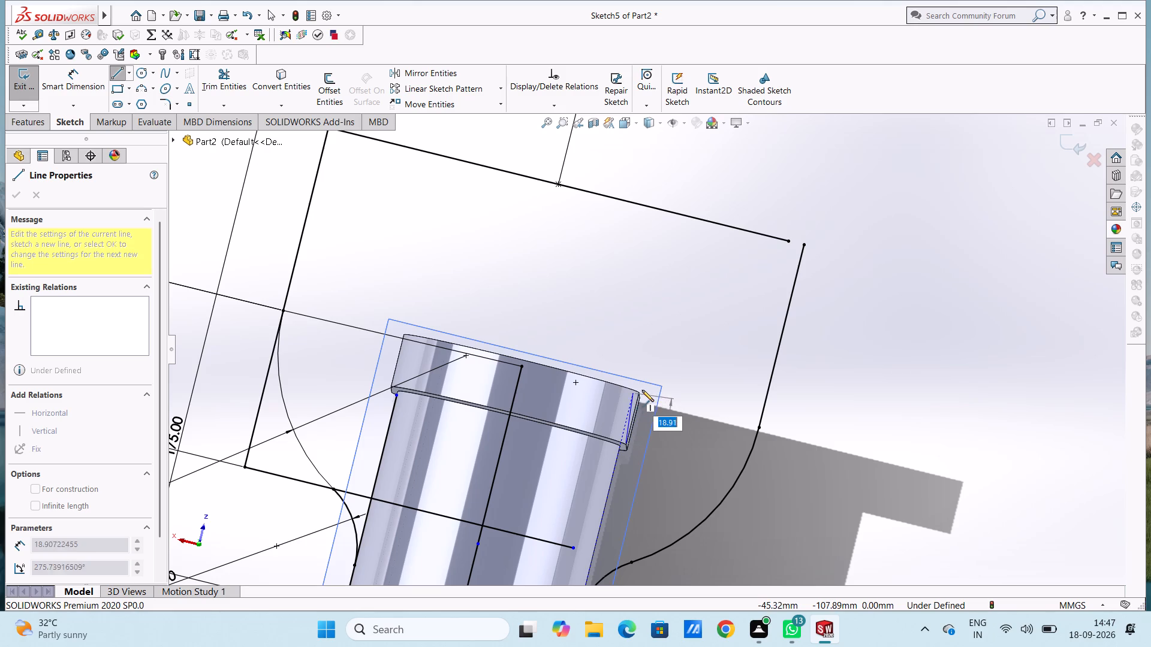
pyautogui.click(641, 394)
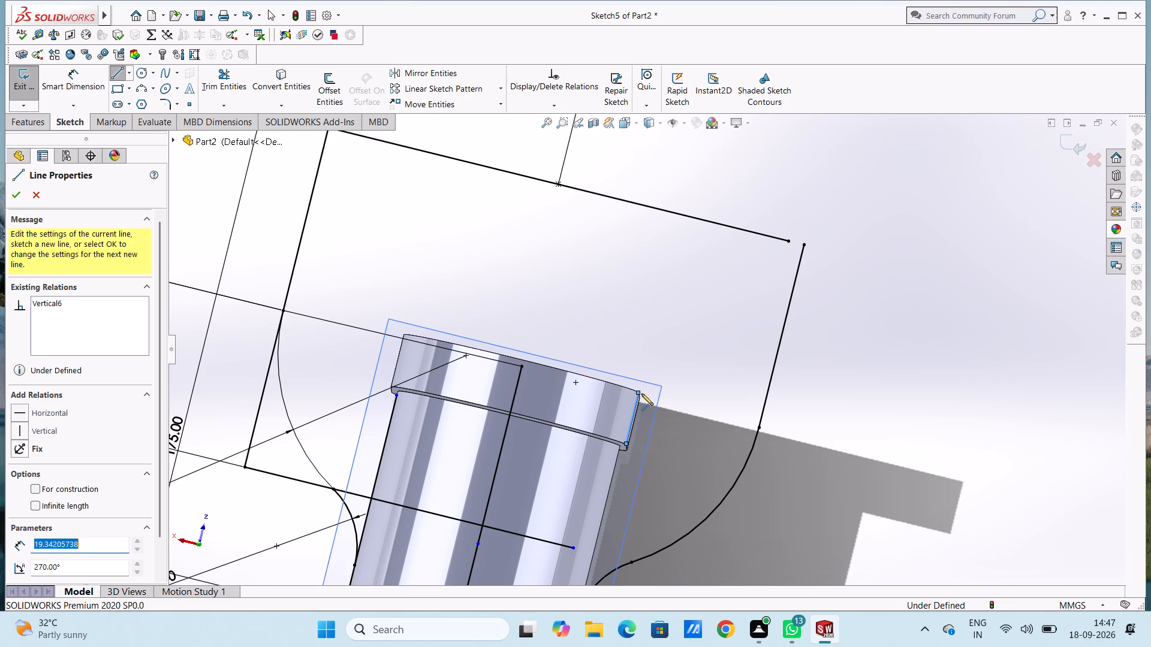
pyautogui.click(758, 427)
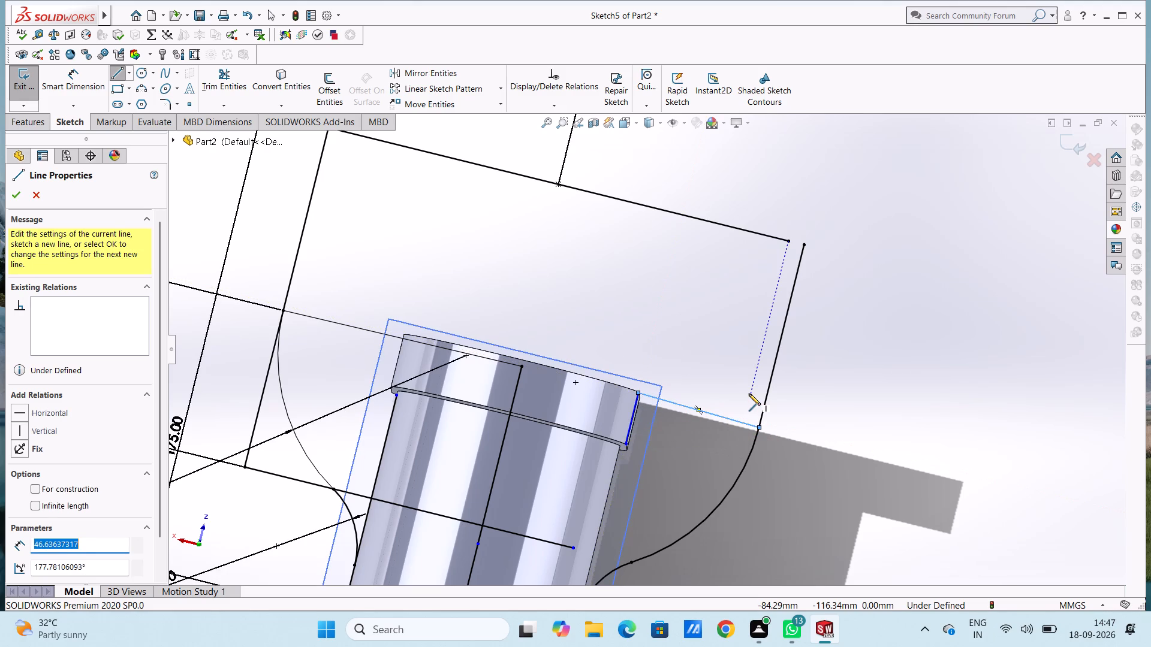
# Draw a line from the original R70 arc's upper end to the flange's outer-face corner, continuing about 18 mm down the flange's side.
pyautogui.click(283, 314)
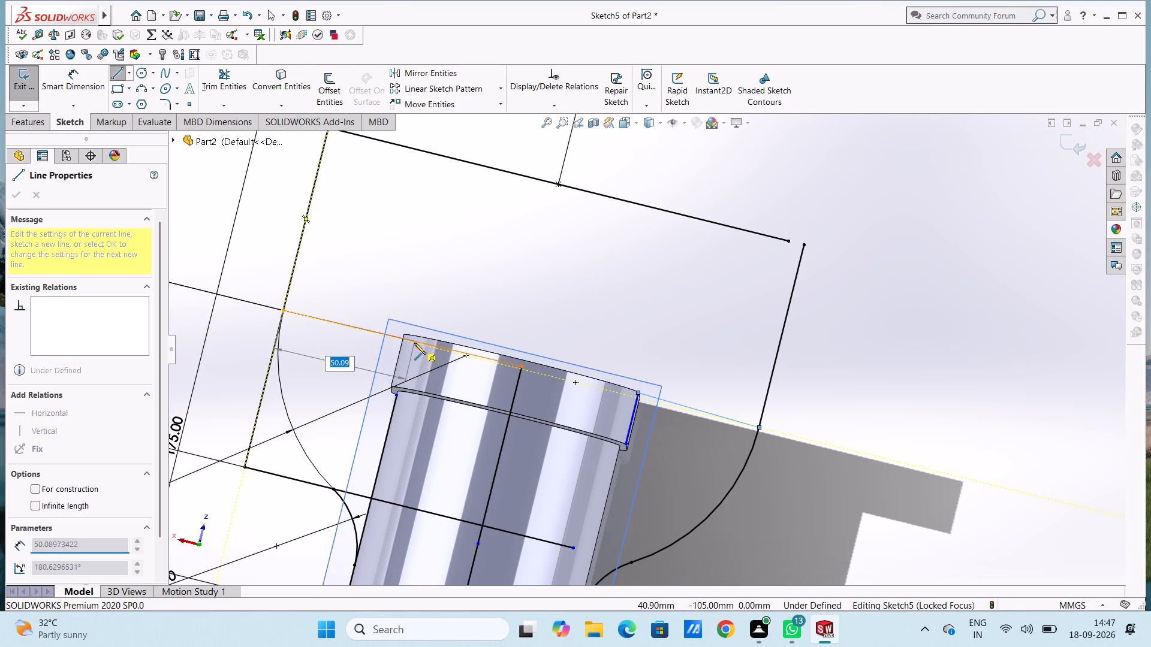
pyautogui.click(402, 339)
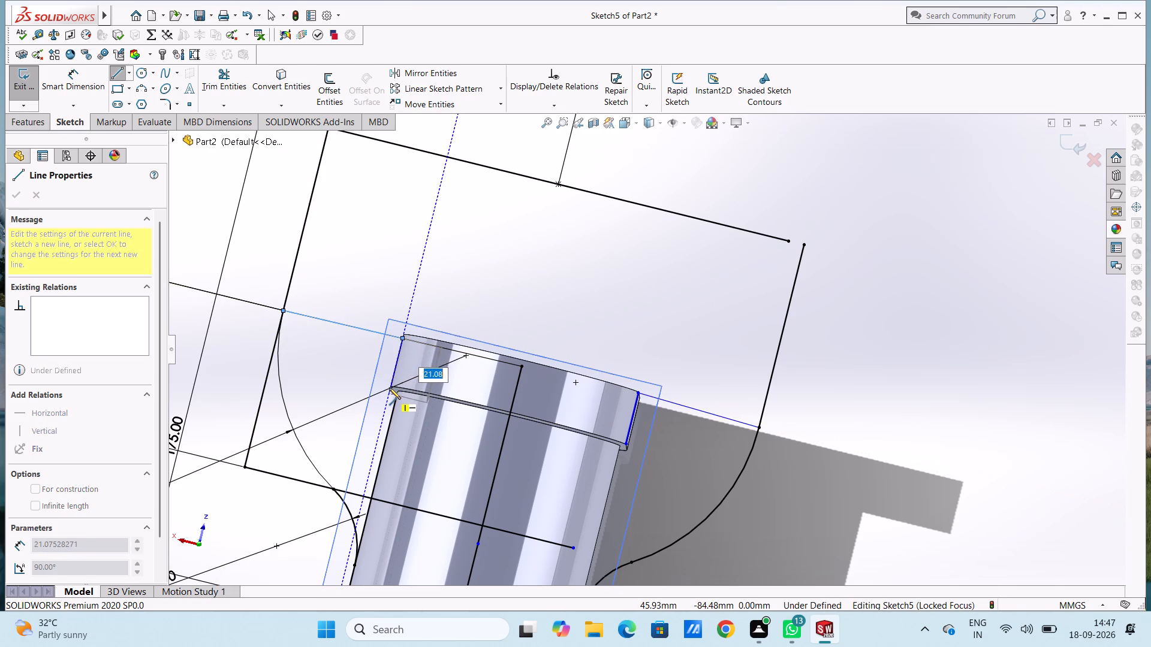
pyautogui.click(389, 388)
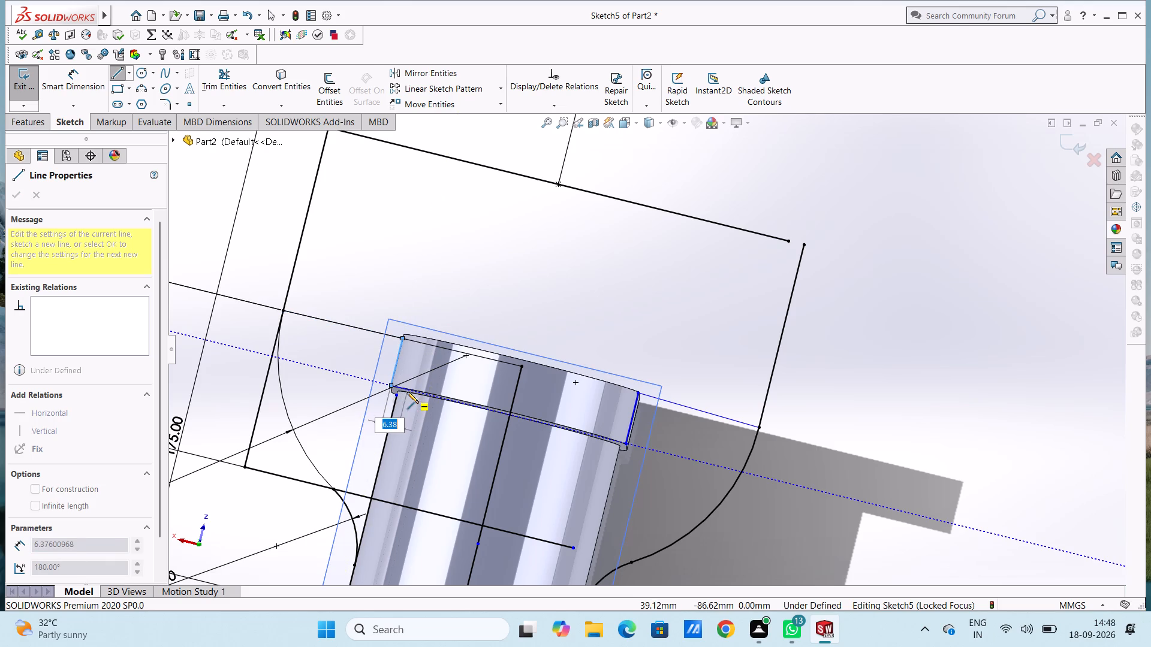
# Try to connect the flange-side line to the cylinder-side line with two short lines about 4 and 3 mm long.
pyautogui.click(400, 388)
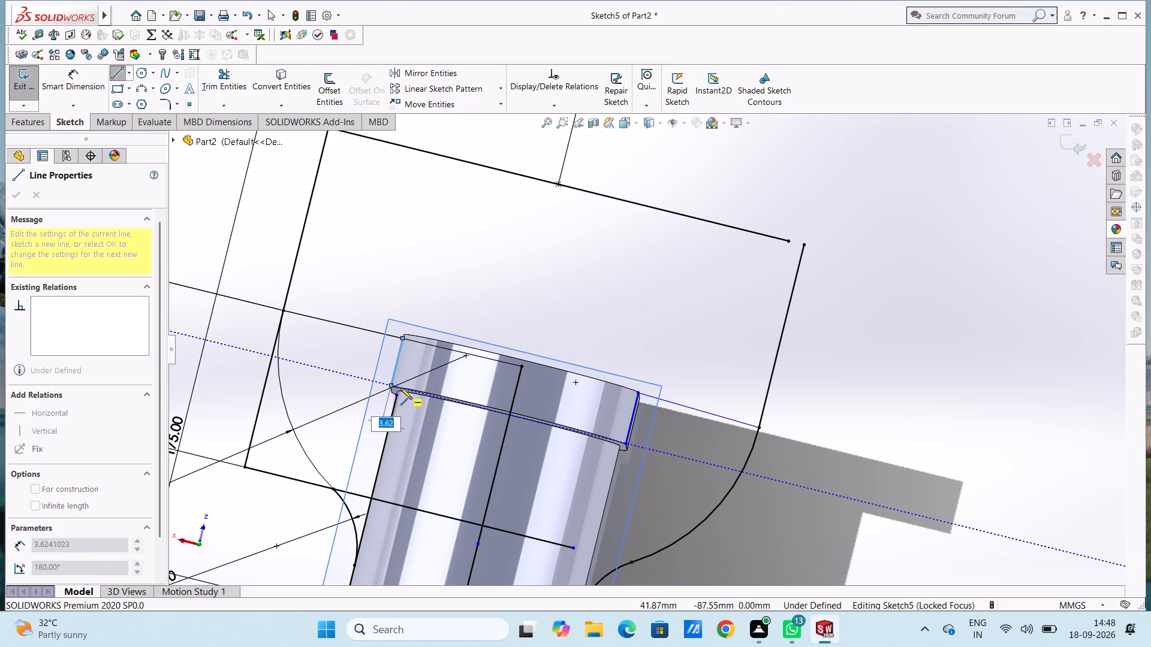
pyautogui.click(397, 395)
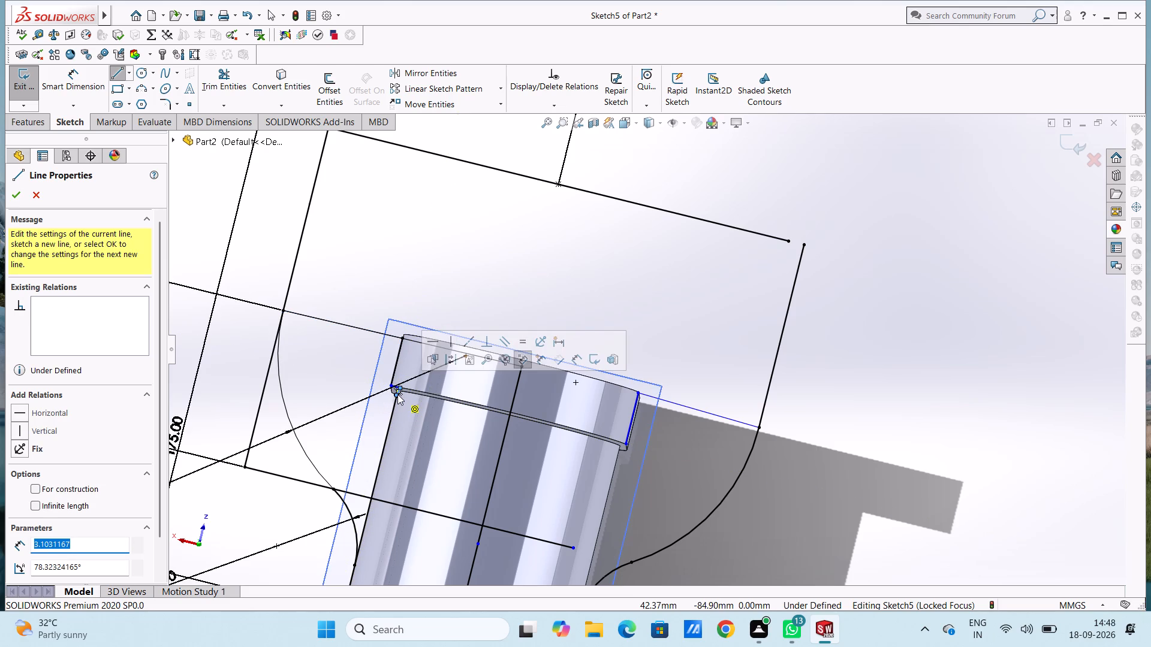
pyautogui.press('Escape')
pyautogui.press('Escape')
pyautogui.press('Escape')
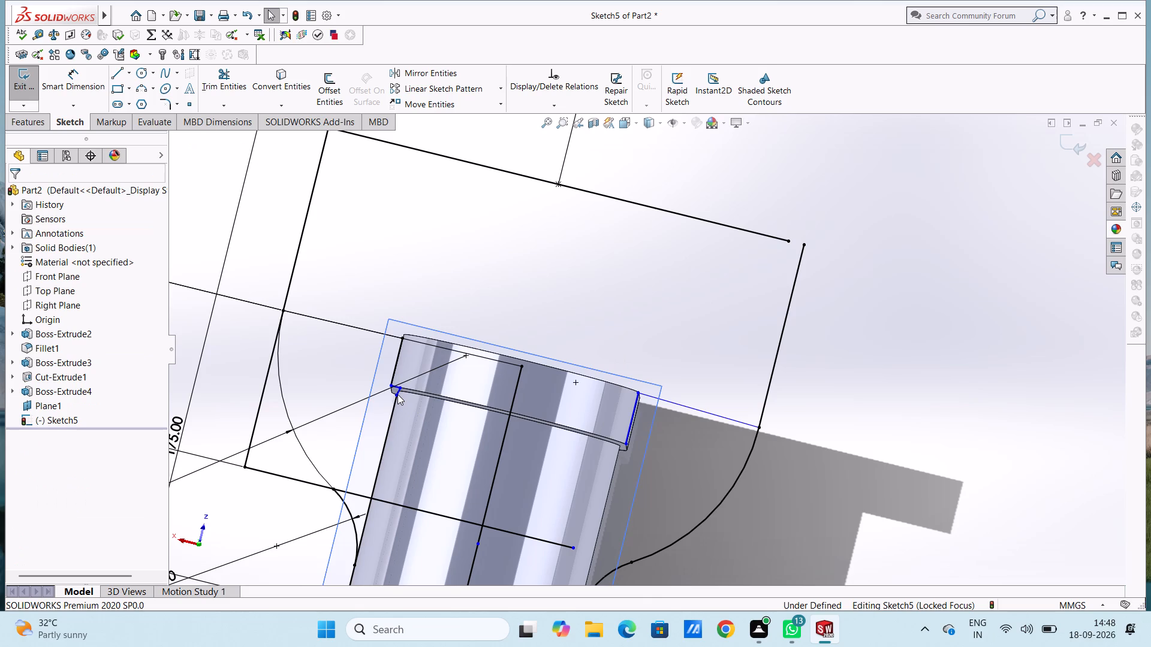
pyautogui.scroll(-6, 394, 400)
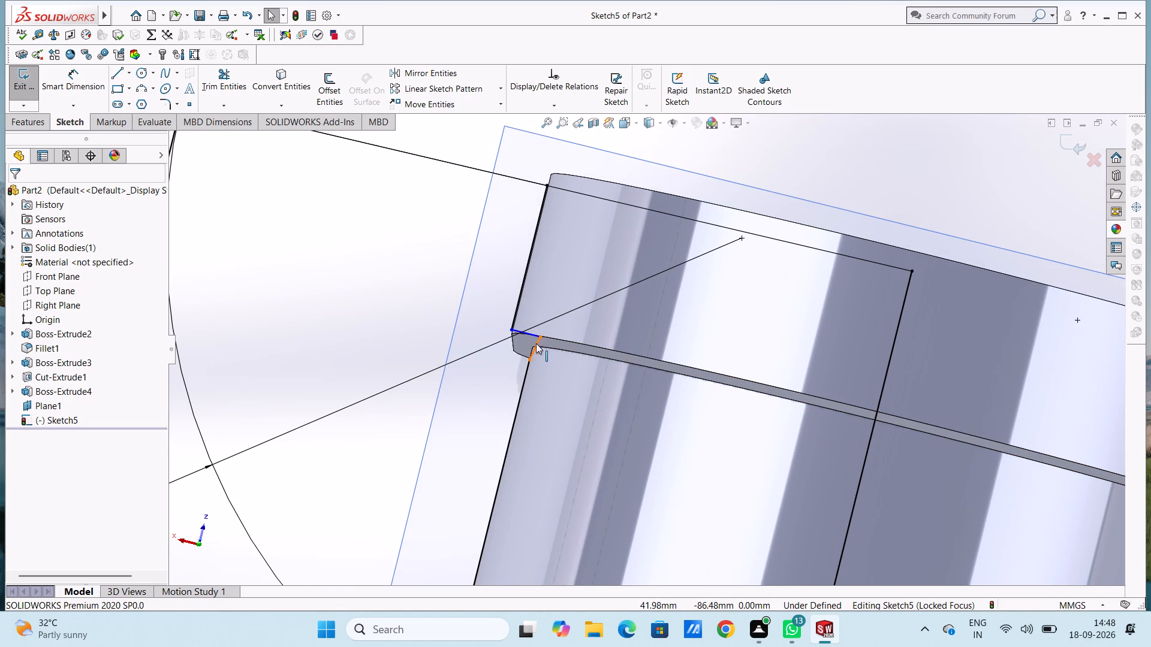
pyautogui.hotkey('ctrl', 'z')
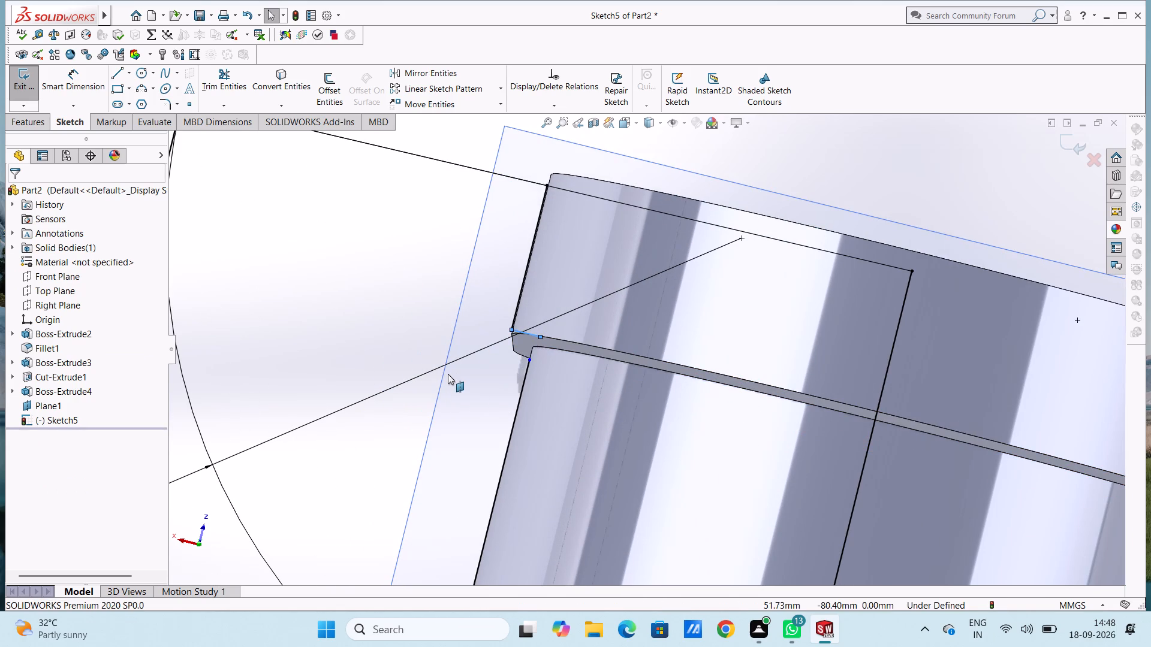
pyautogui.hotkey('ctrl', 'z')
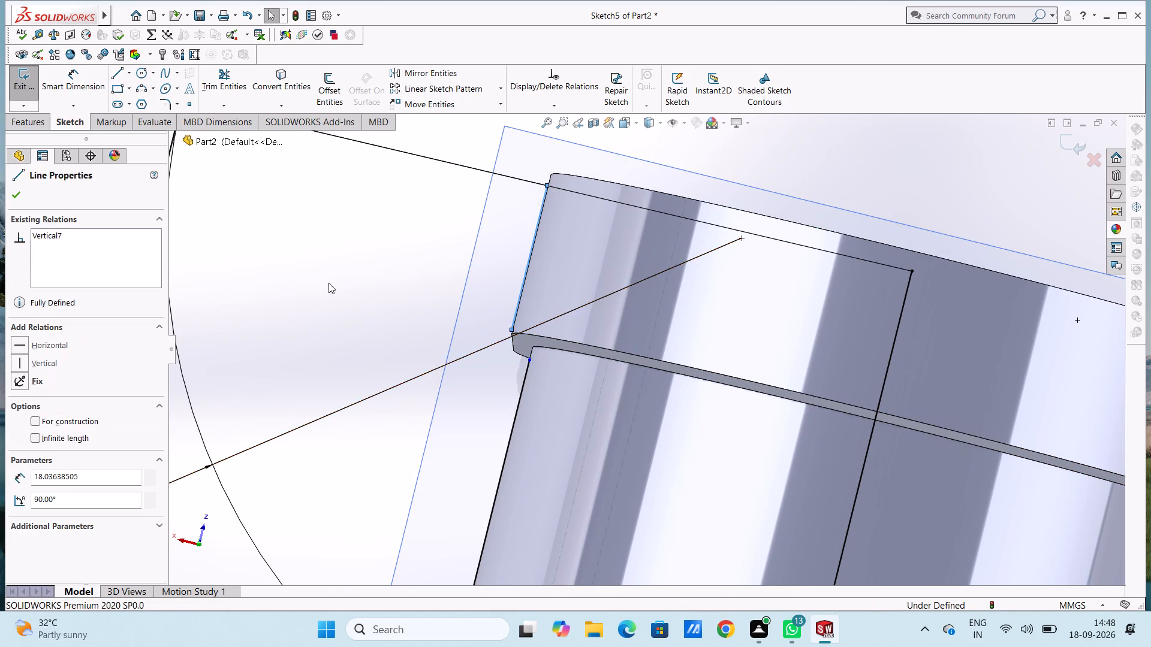
# Connect the cylinder-side line's end to the flange-side line with a 3 mm vertical line and a 3 mm horizontal line.
pyautogui.click(121, 72)
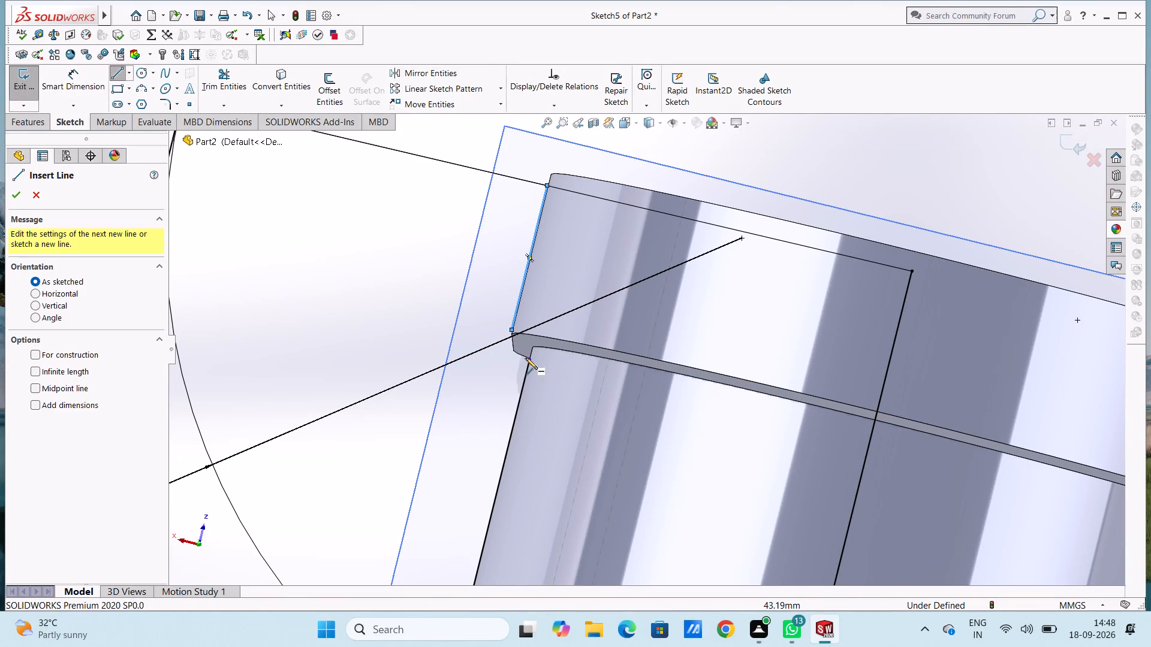
pyautogui.click(528, 359)
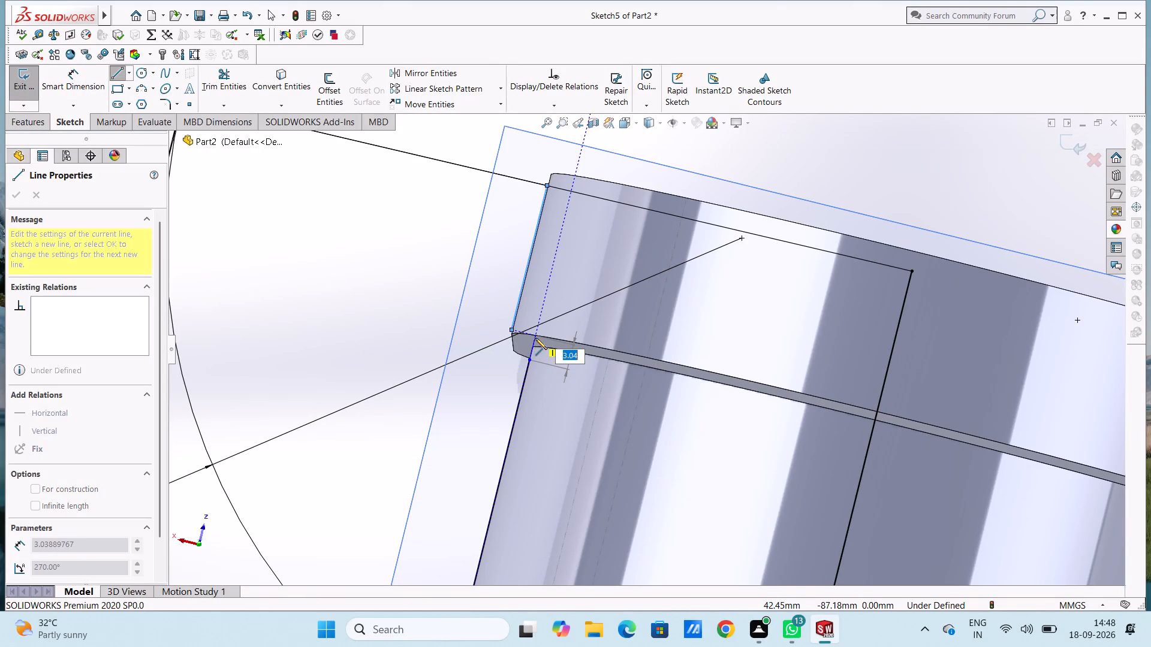
pyautogui.click(535, 338)
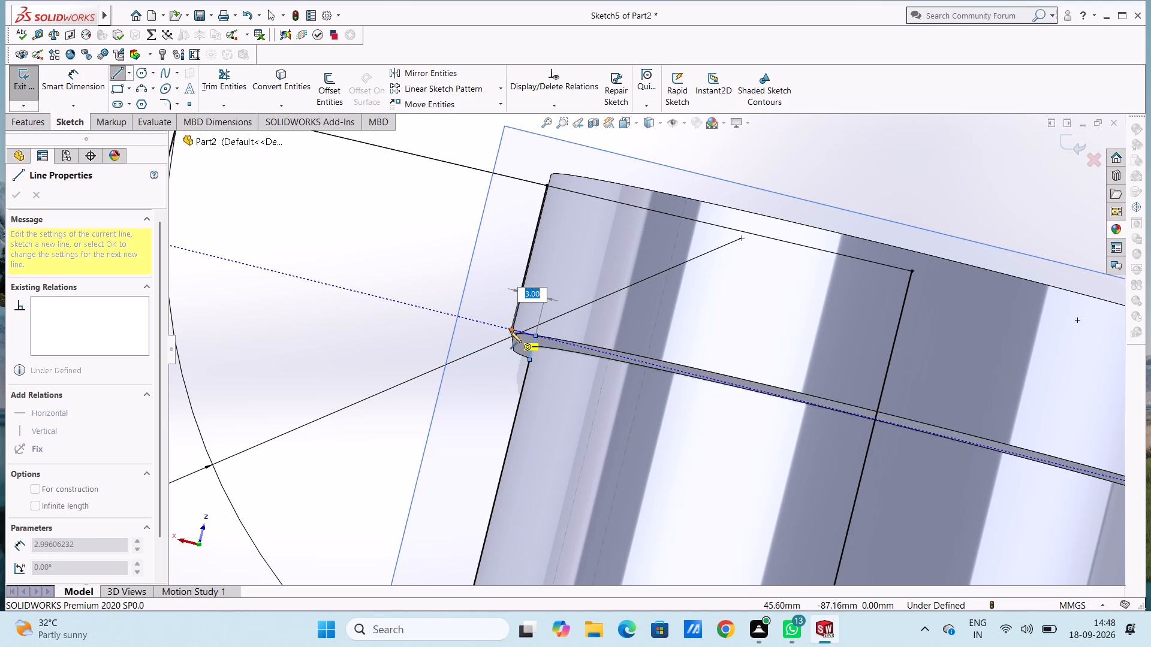
pyautogui.click(510, 331)
pyautogui.press('Escape')
pyautogui.press('Escape')
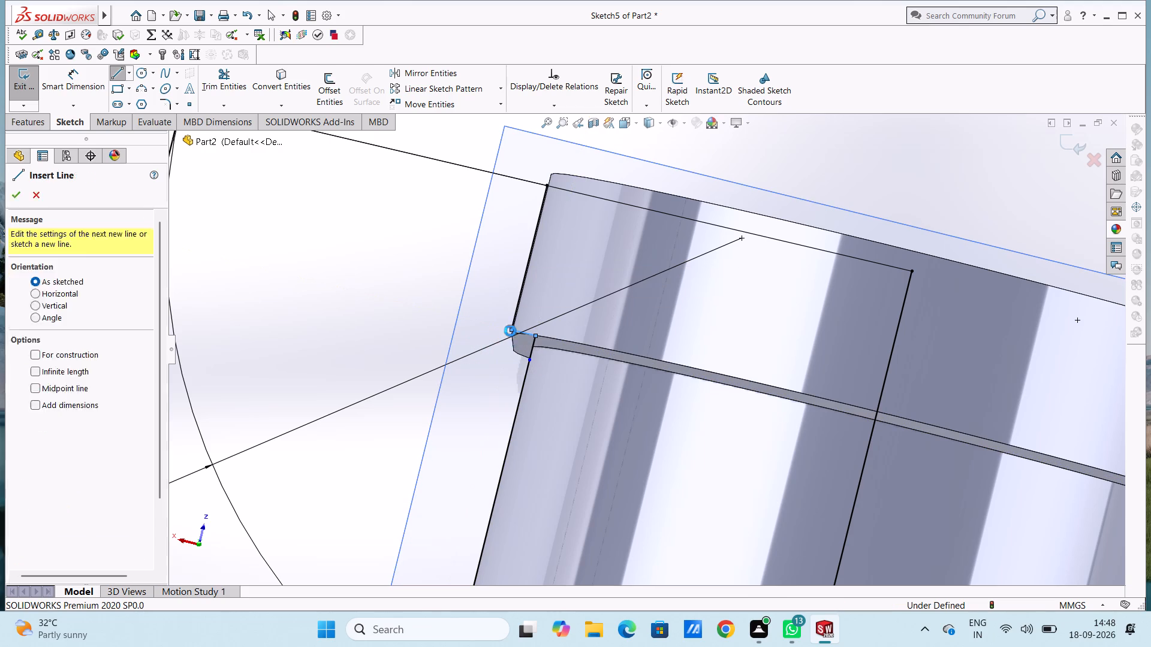
pyautogui.press('Escape')
# Trim away the part of the 91 mm line between the flange's corner and the cylinder's centre line.
pyautogui.scroll(2, 510, 331)
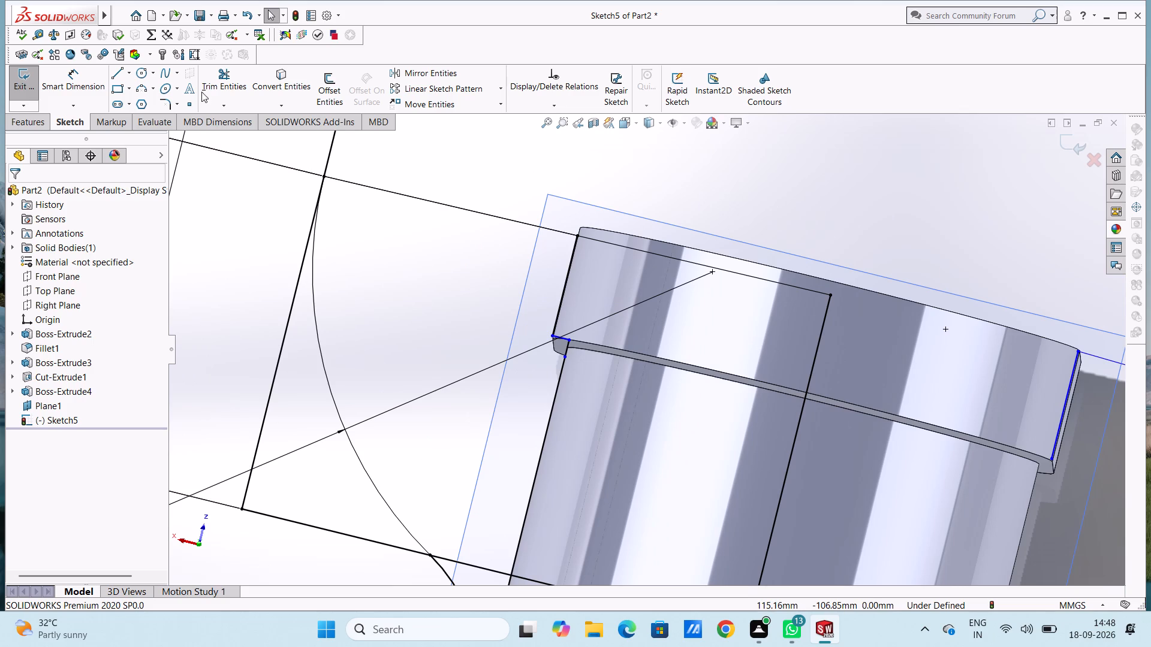
pyautogui.click(236, 74)
pyautogui.click(736, 276)
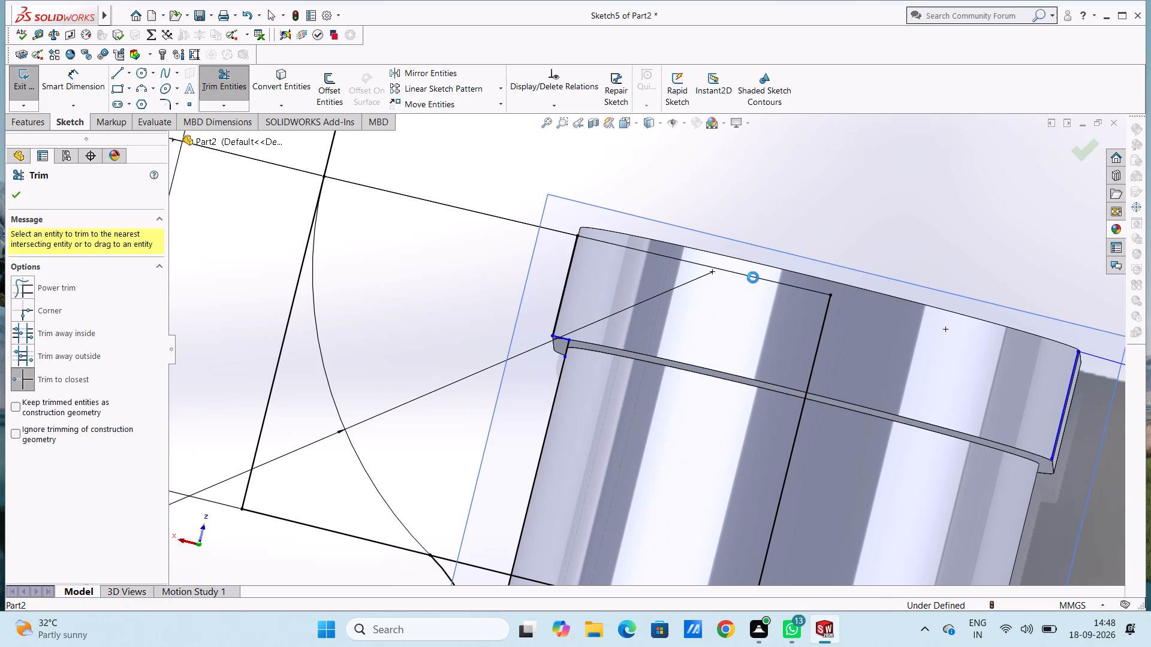
pyautogui.click(678, 229)
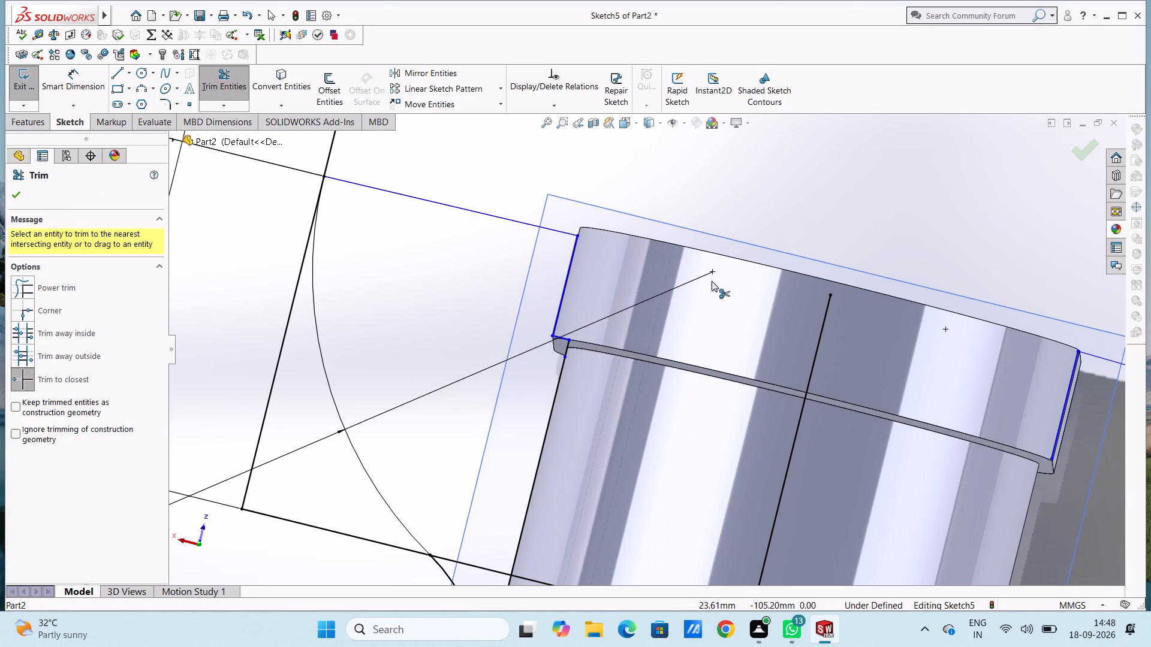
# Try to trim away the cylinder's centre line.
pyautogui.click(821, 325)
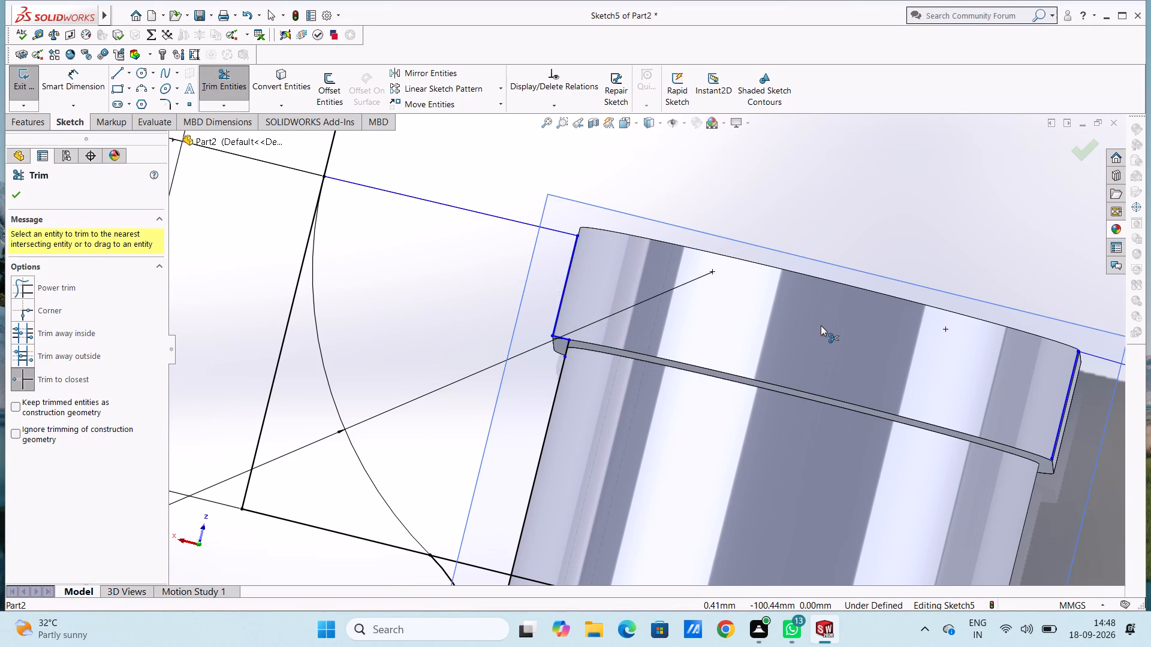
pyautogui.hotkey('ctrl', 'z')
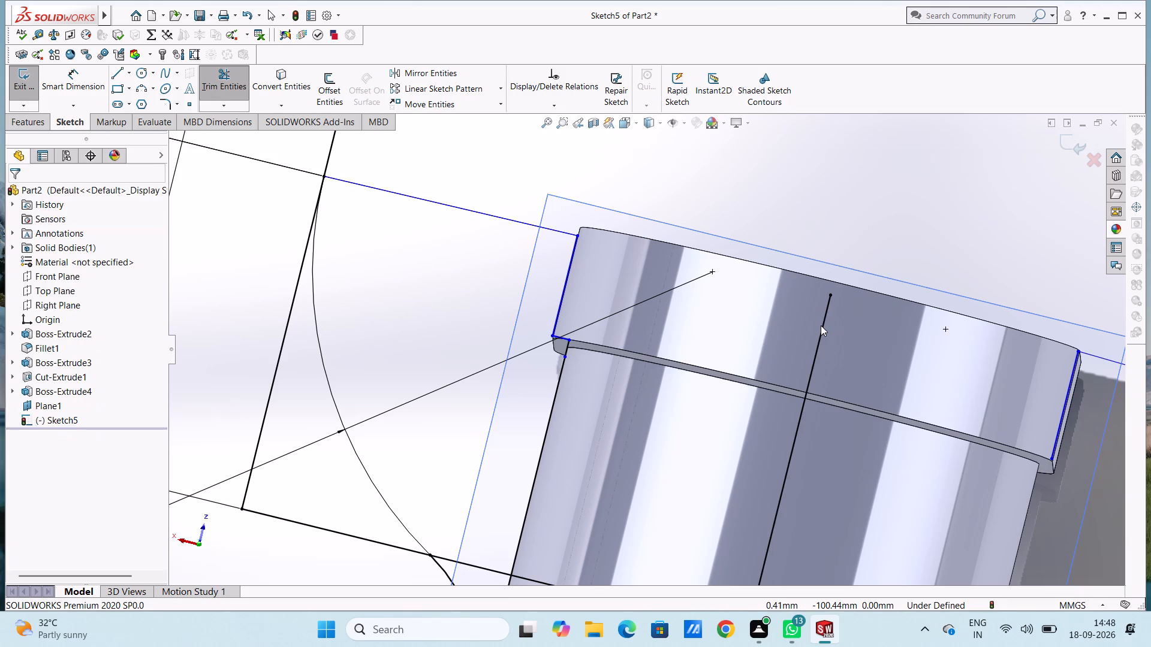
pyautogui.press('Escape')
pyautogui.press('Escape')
# Mirror the flange-side line, the stepped connecting lines and the cylinder-side line about the cylinder's centre line.
pyautogui.scroll(3, 821, 325)
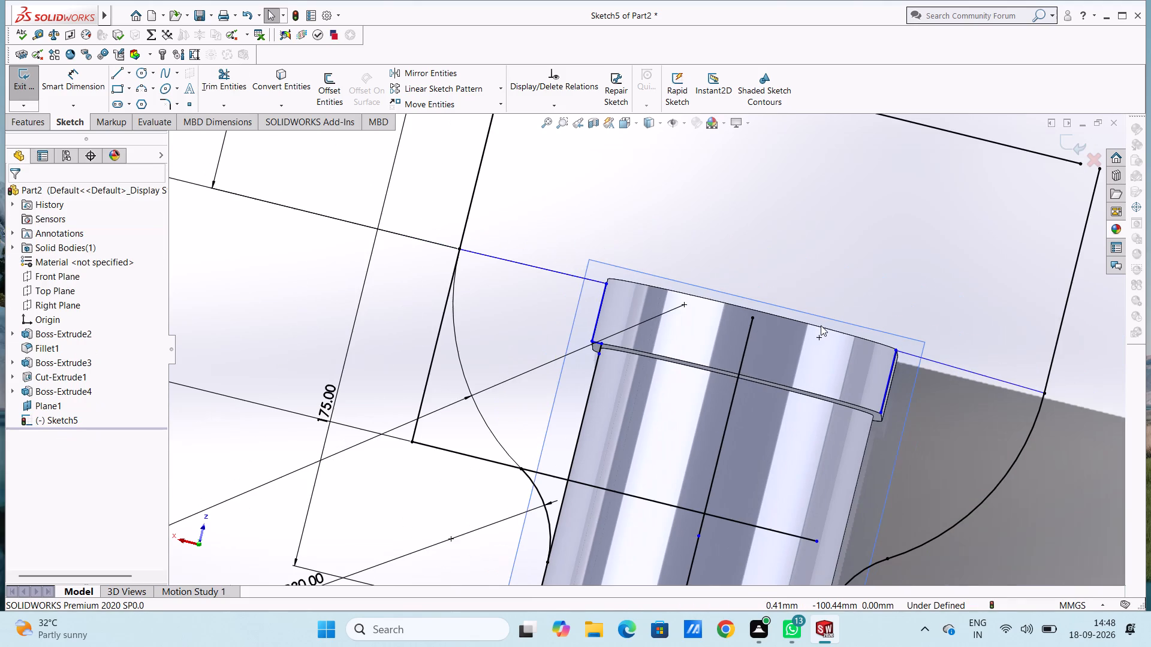
pyautogui.scroll(-5, 641, 332)
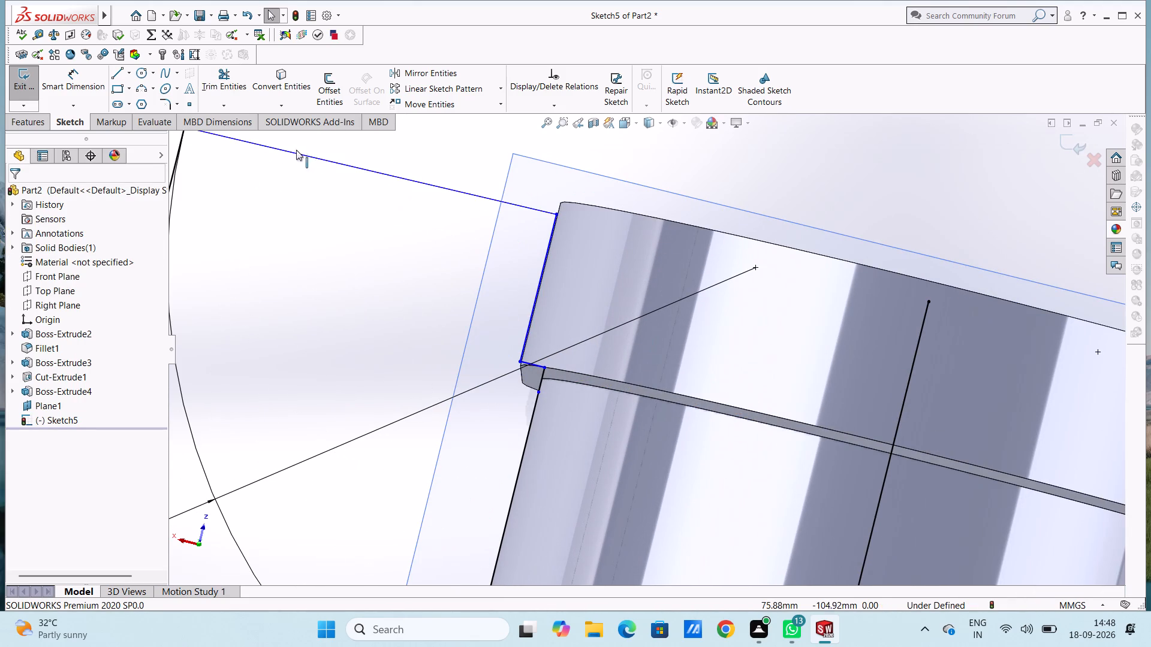
pyautogui.click(413, 71)
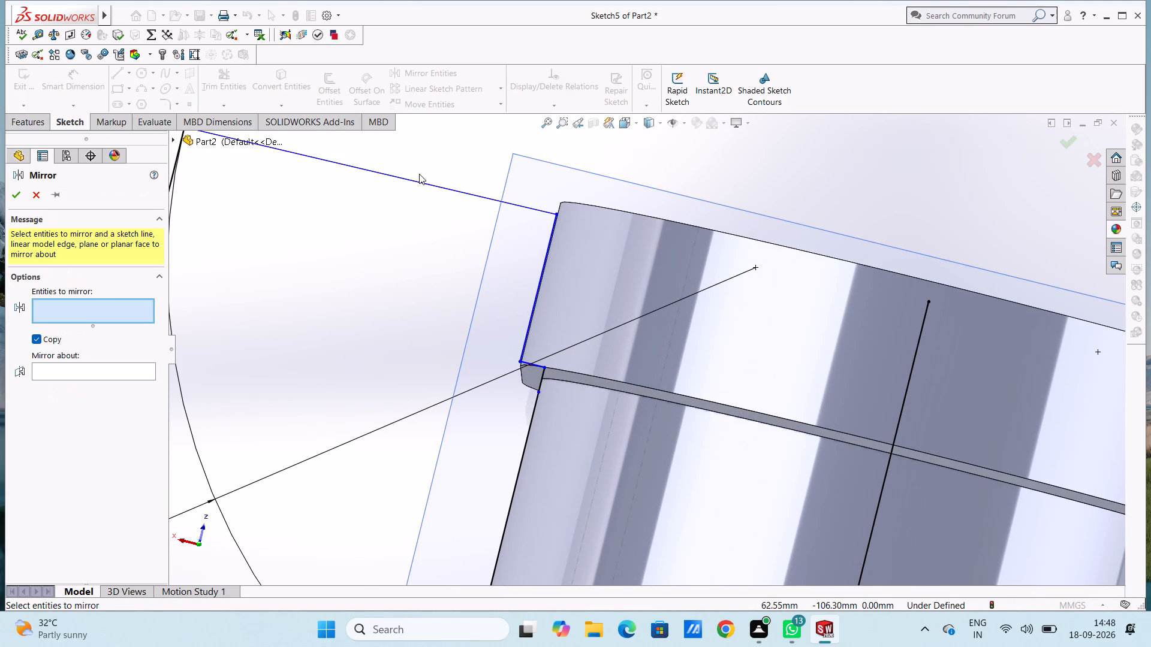
pyautogui.click(423, 180)
pyautogui.click(549, 253)
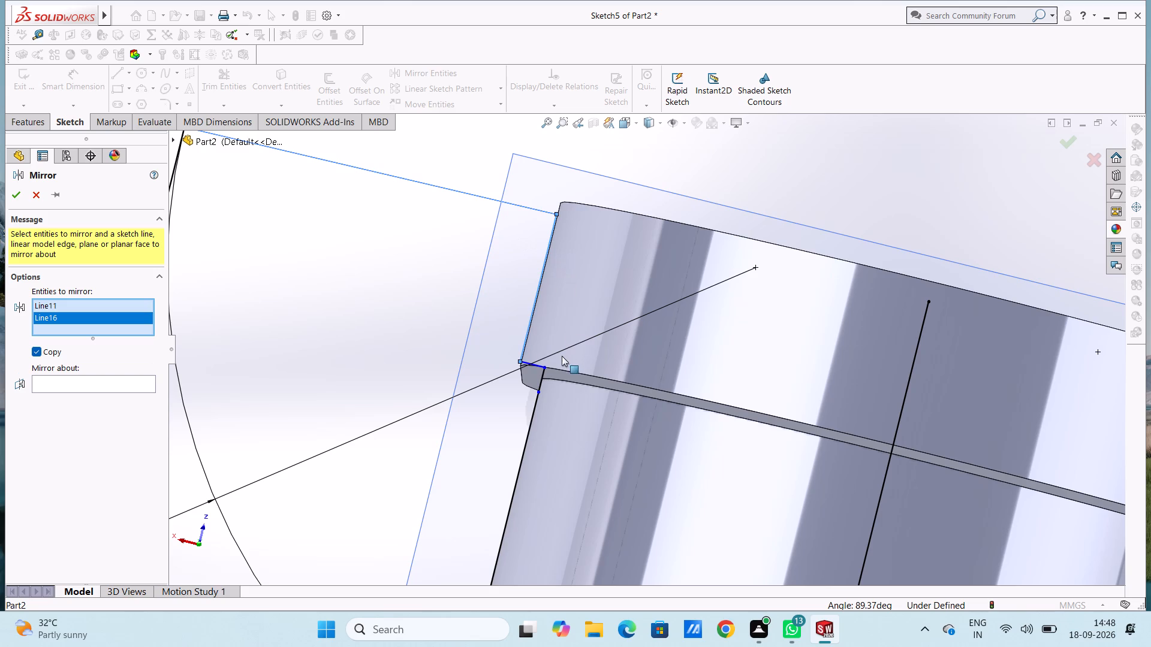
pyautogui.click(532, 363)
pyautogui.click(541, 376)
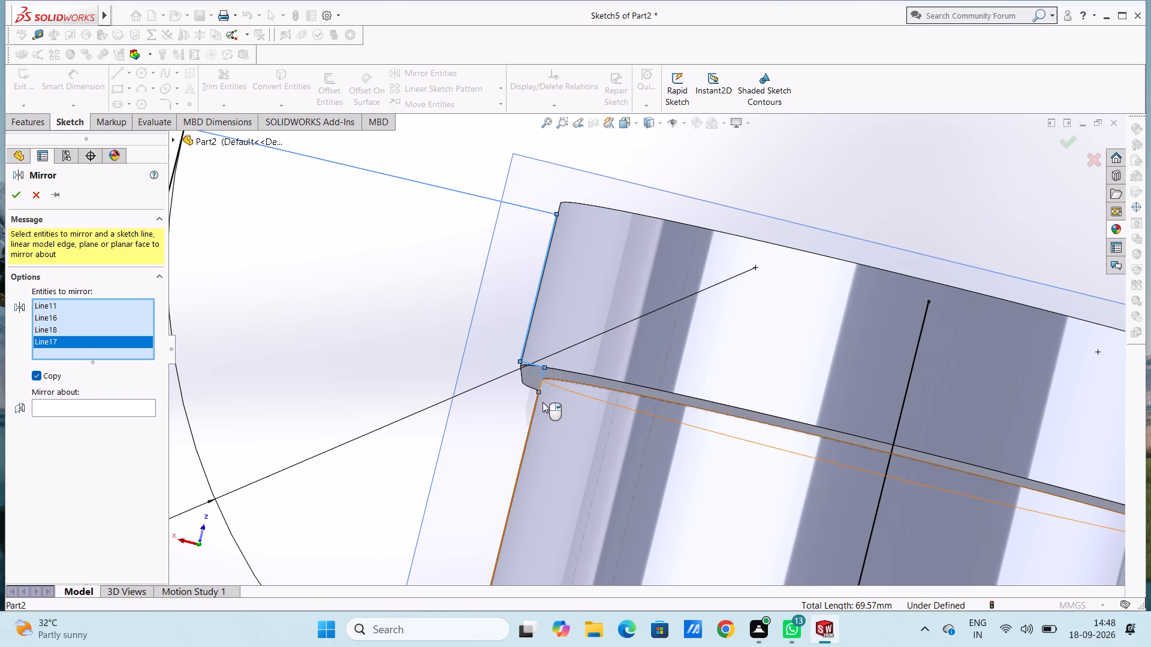
pyautogui.click(532, 414)
pyautogui.scroll(6, 532, 413)
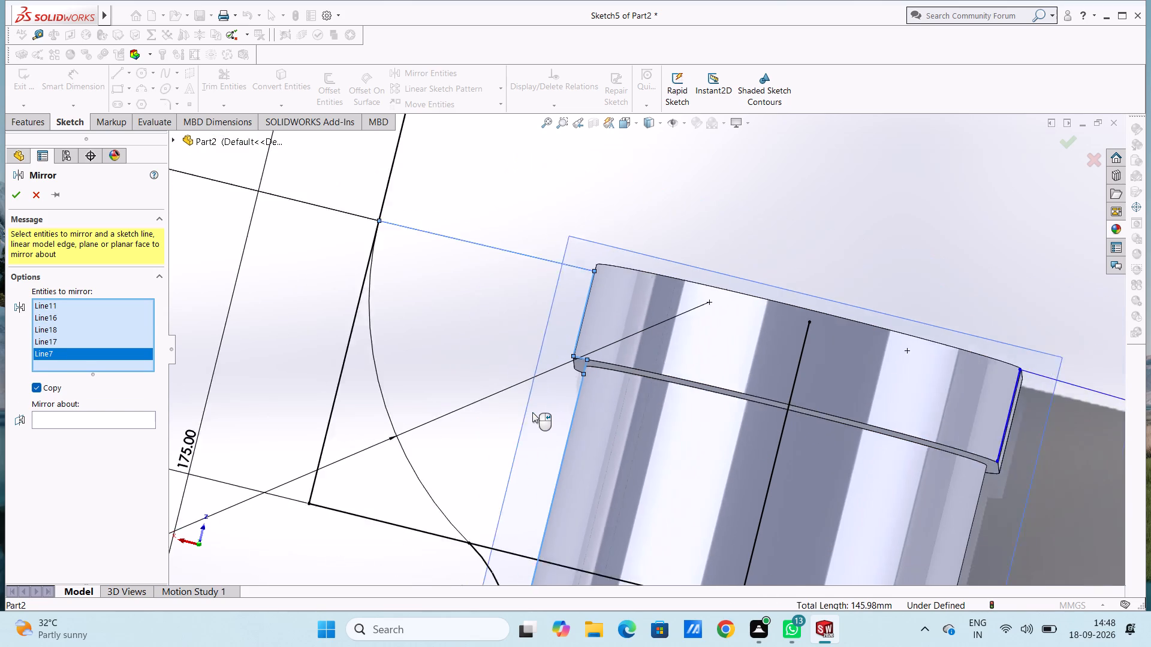
pyautogui.scroll(3, 532, 409)
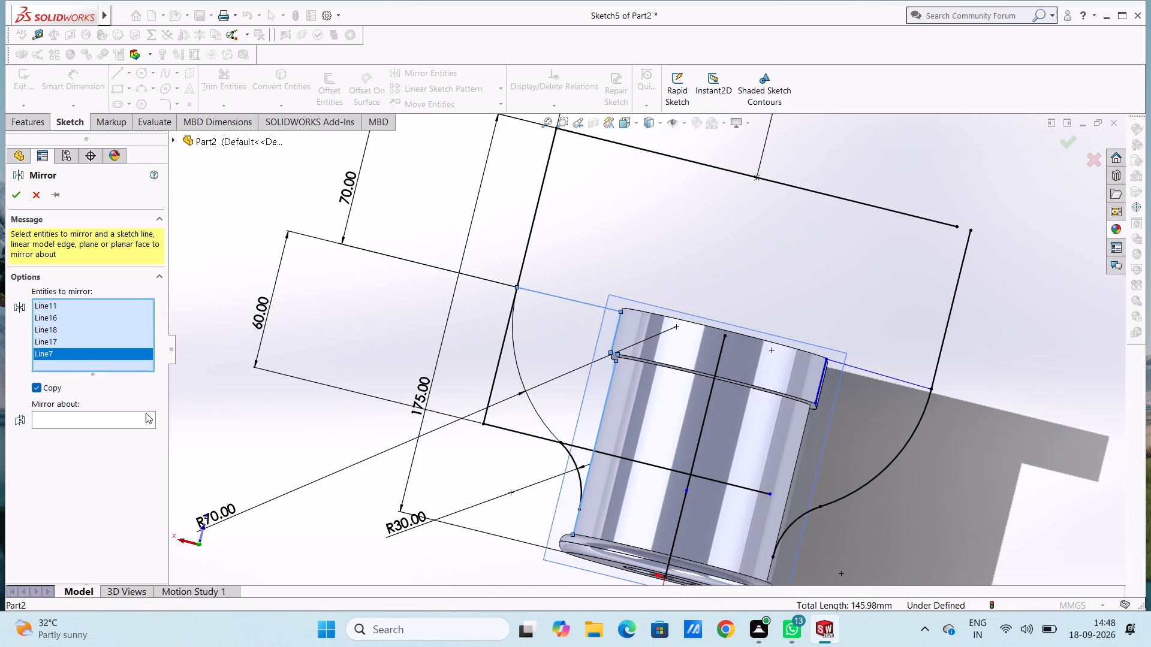
pyautogui.click(146, 415)
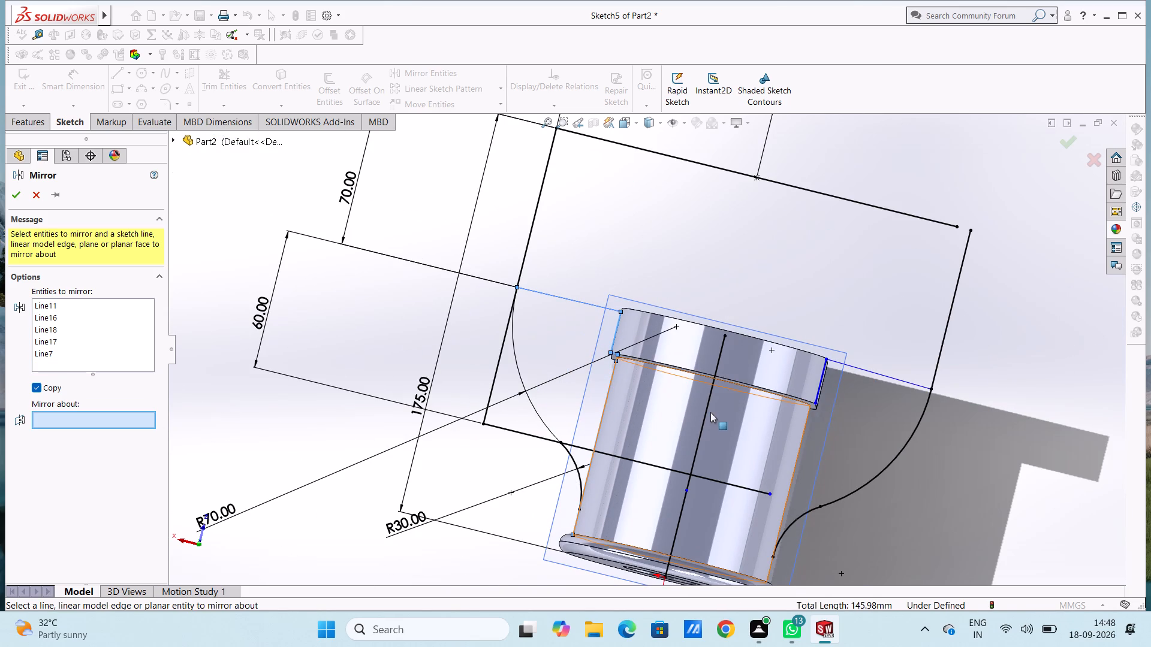
pyautogui.click(707, 410)
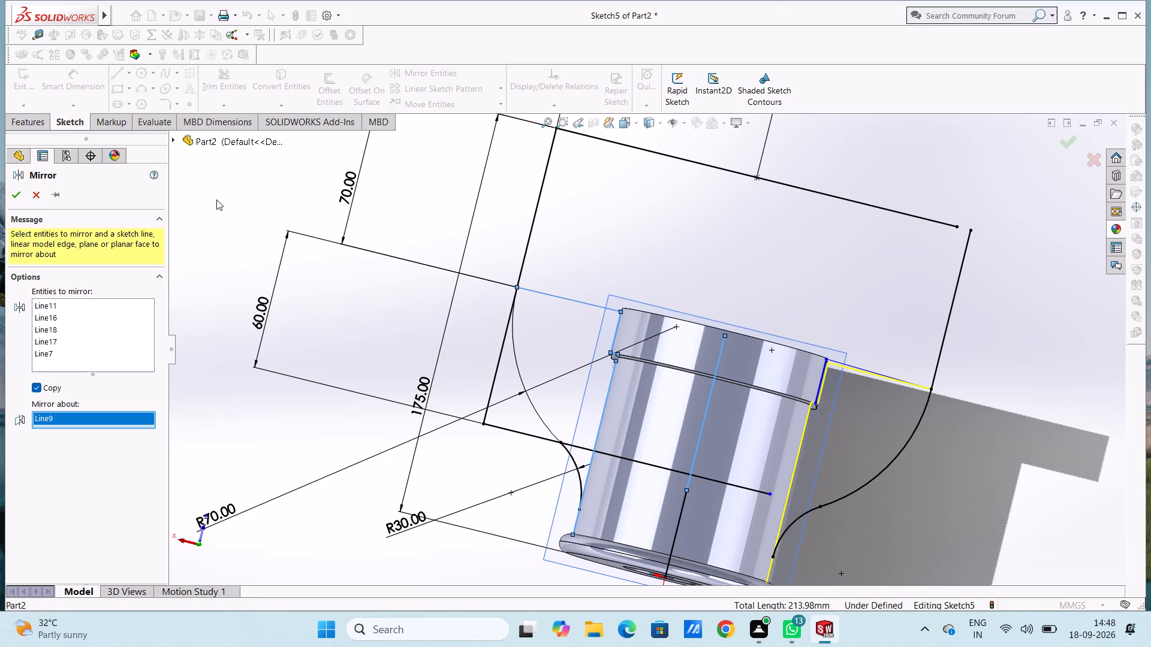
pyautogui.click(14, 199)
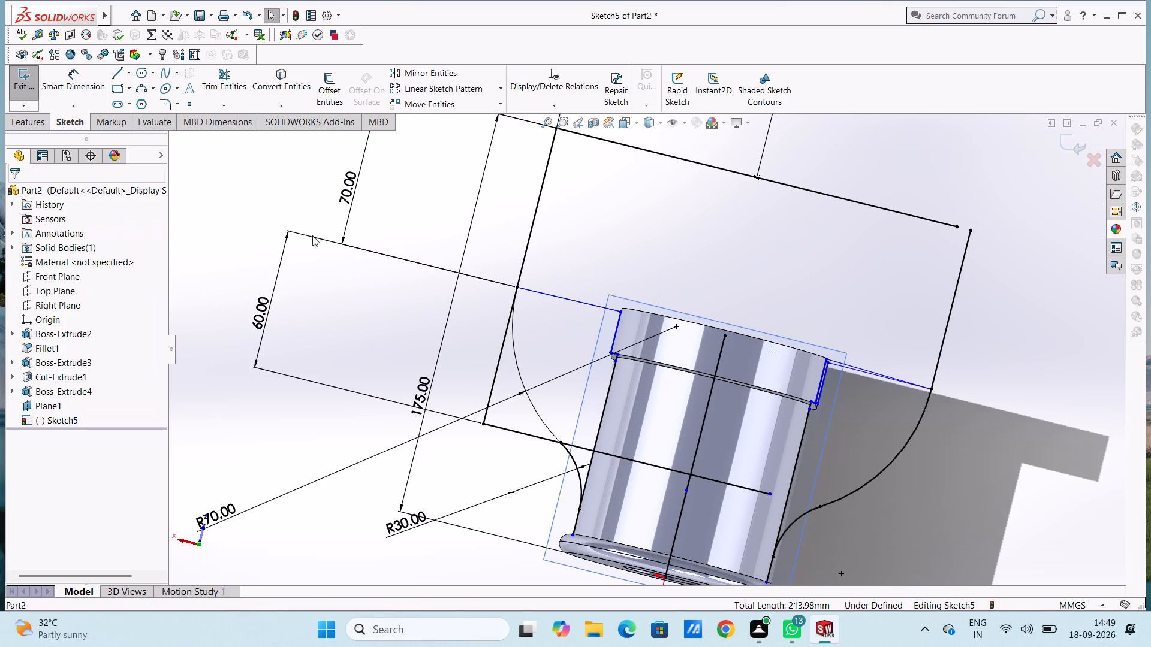
# Examine the doubled lines along the cylinder's stepped rim on the mirrored side of the profile.
pyautogui.scroll(-6, 835, 344)
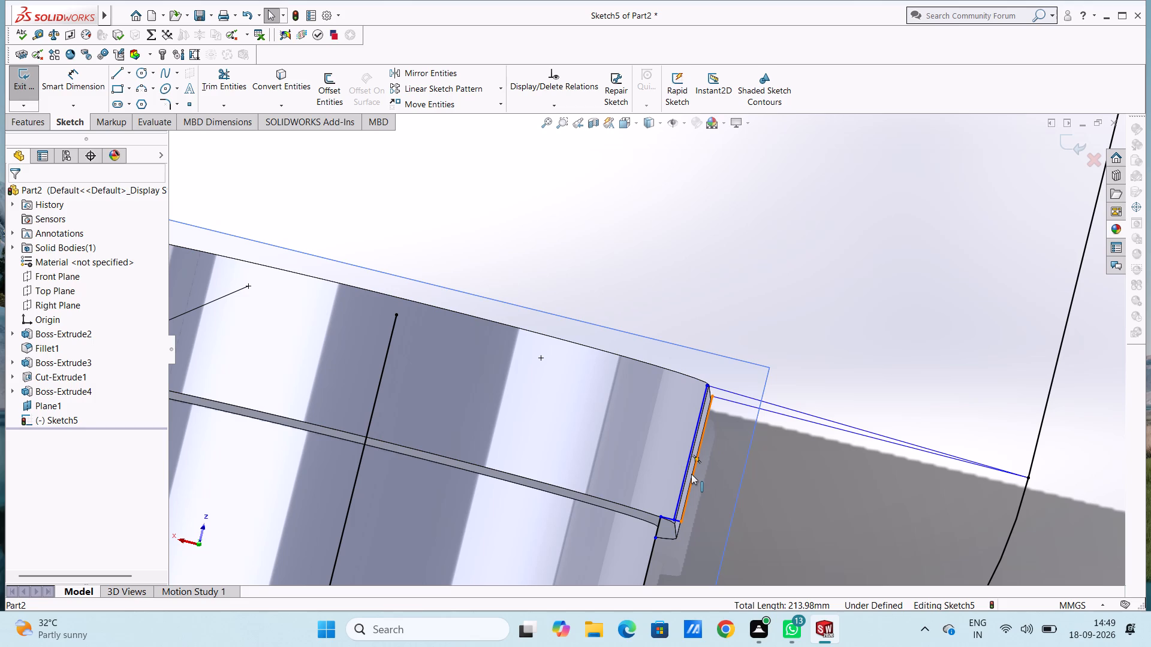
pyautogui.scroll(-6, 664, 536)
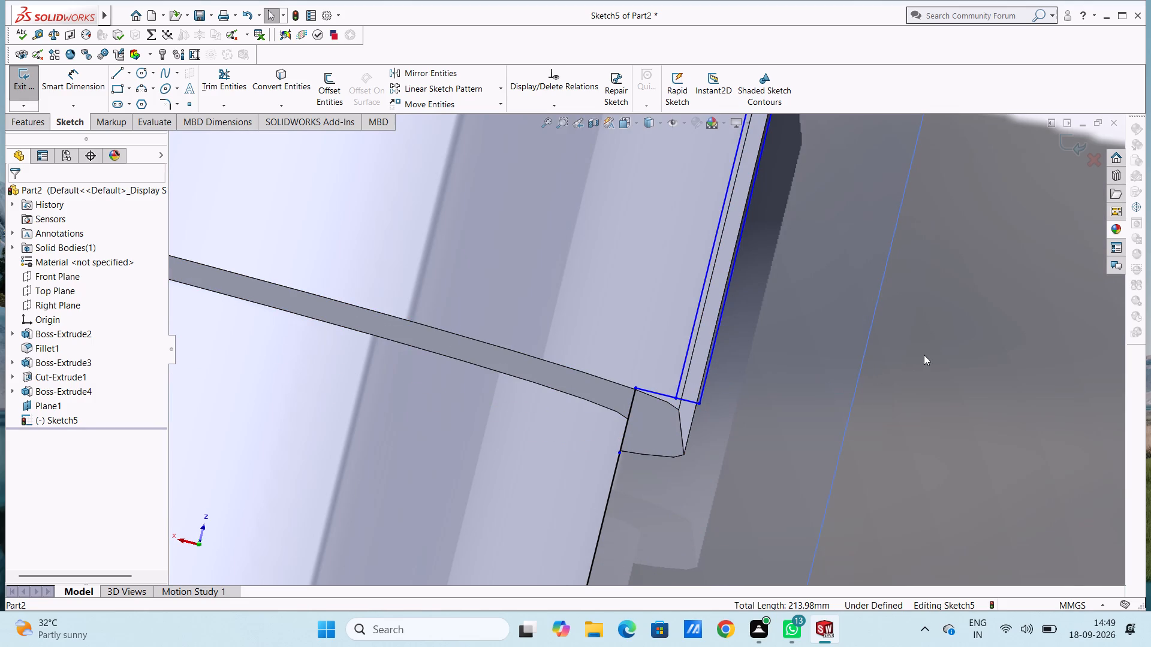
pyautogui.moveTo(924, 355); pyautogui.dragTo(932, 310, button='middle')
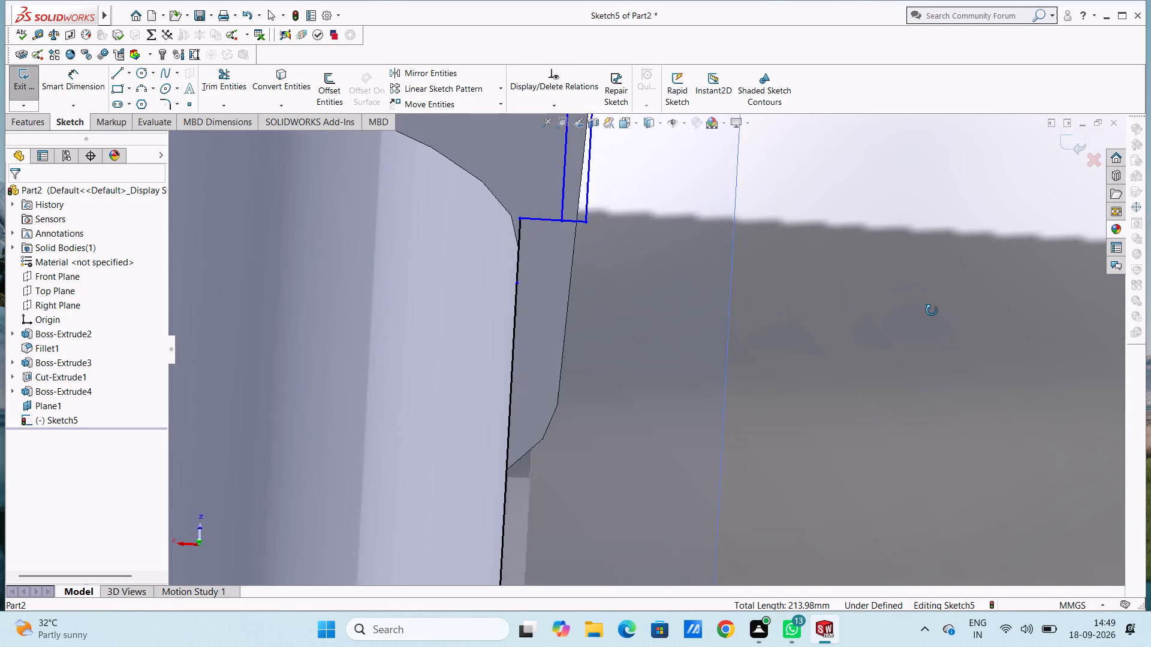
pyautogui.moveTo(932, 310); pyautogui.dragTo(930, 334, button='middle')
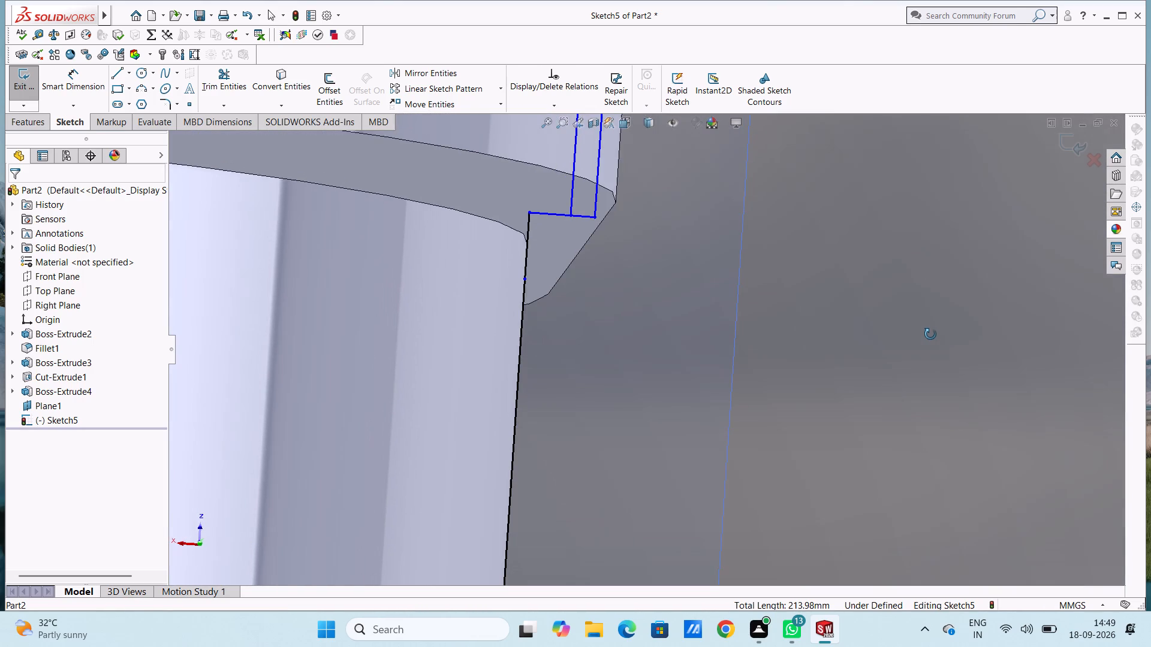
pyautogui.moveTo(930, 334); pyautogui.dragTo(931, 337, button='middle')
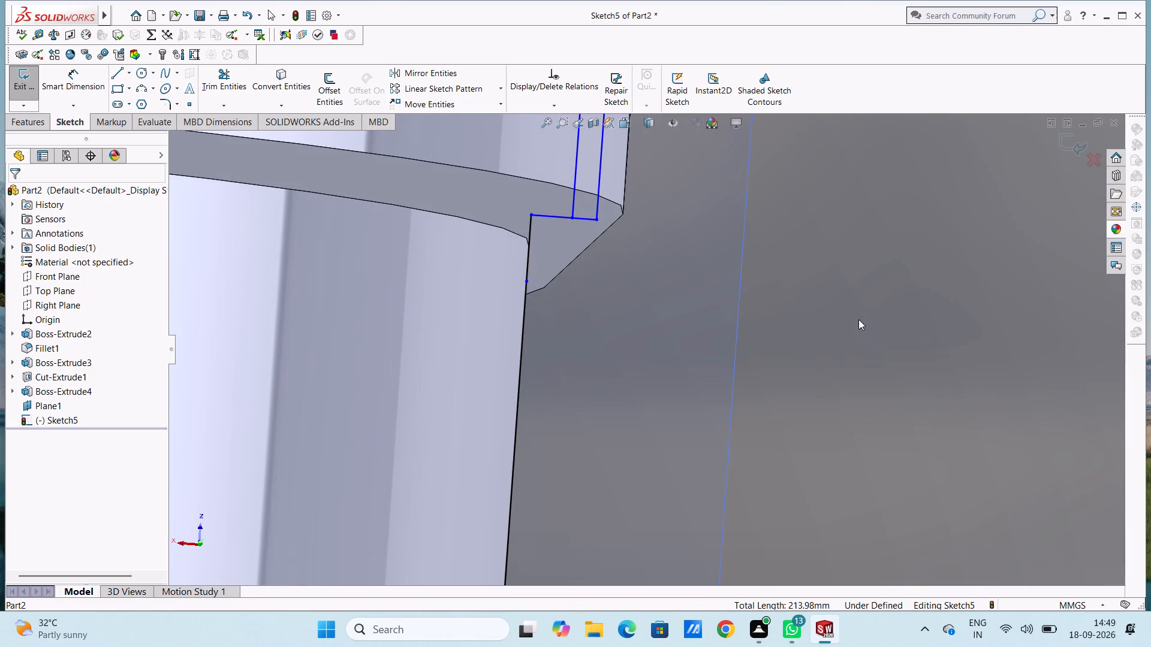
pyautogui.scroll(4, 856, 315)
pyautogui.moveTo(740, 269); pyautogui.dragTo(730, 273, button='middle')
pyautogui.scroll(1, 737, 271)
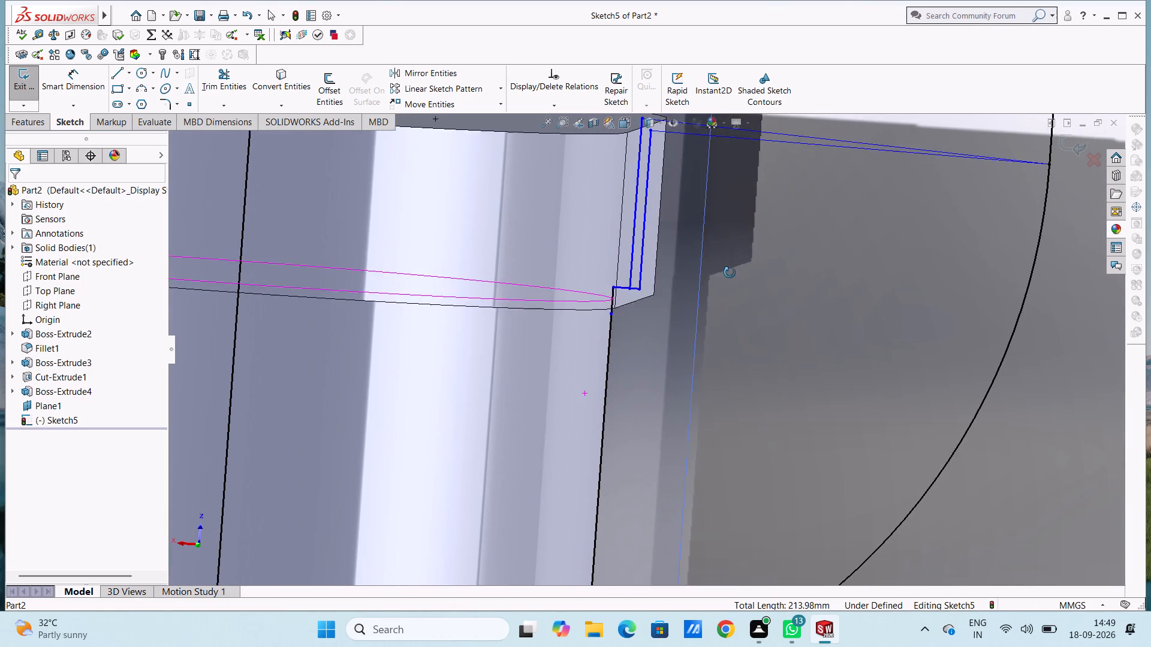
pyautogui.moveTo(730, 273); pyautogui.dragTo(730, 271, button='middle')
pyautogui.scroll(4, 730, 271)
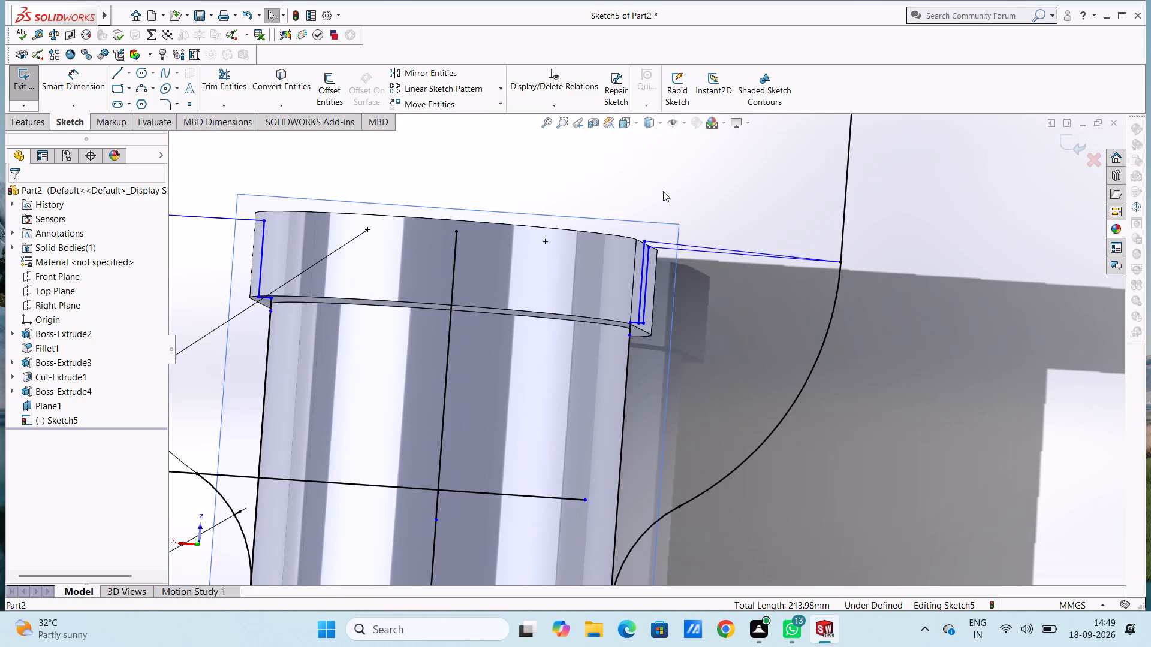
pyautogui.scroll(1, 640, 176)
pyautogui.moveTo(640, 176); pyautogui.dragTo(646, 194, button='middle')
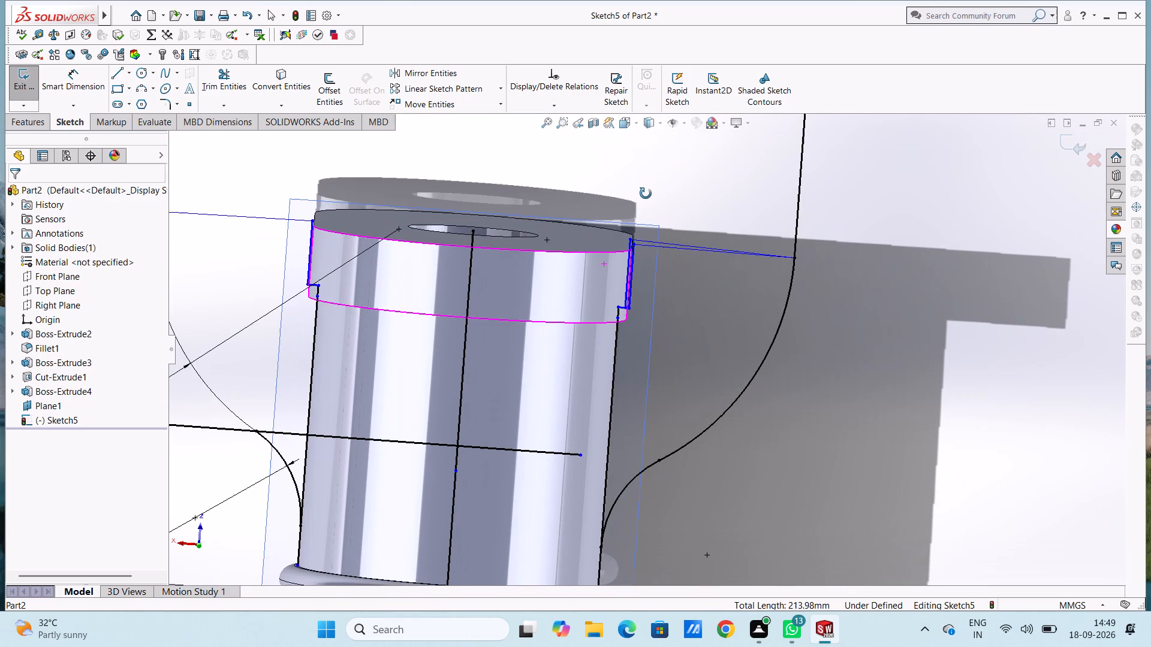
pyautogui.moveTo(646, 194); pyautogui.dragTo(644, 185, button='middle')
pyautogui.scroll(-6, 688, 277)
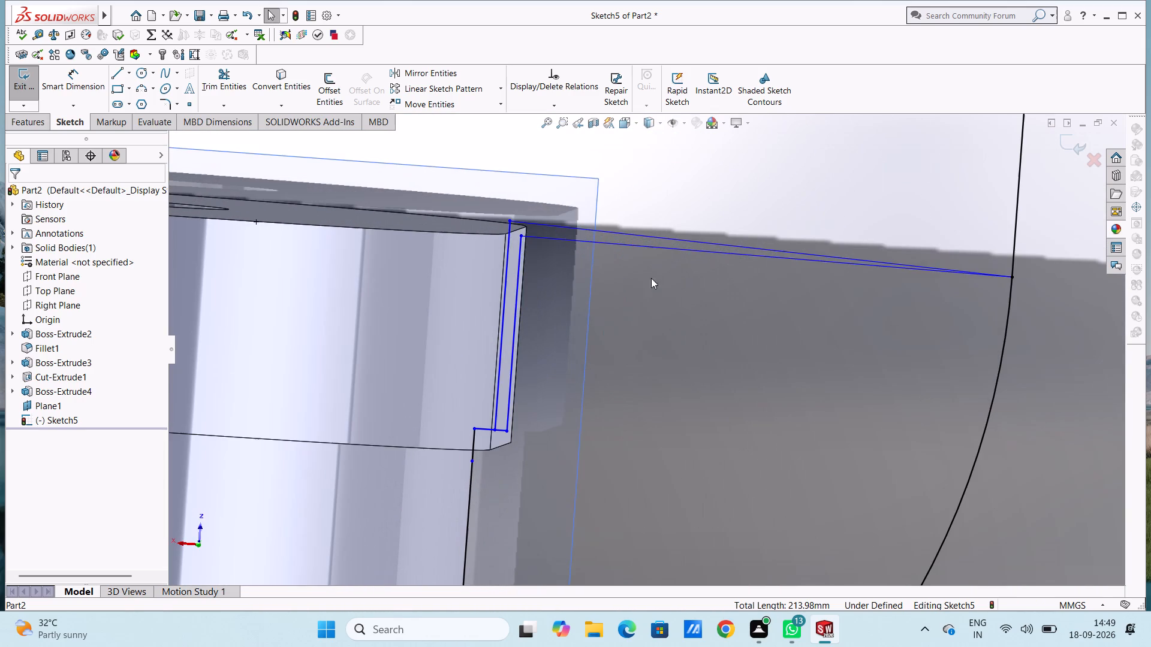
pyautogui.click(562, 238)
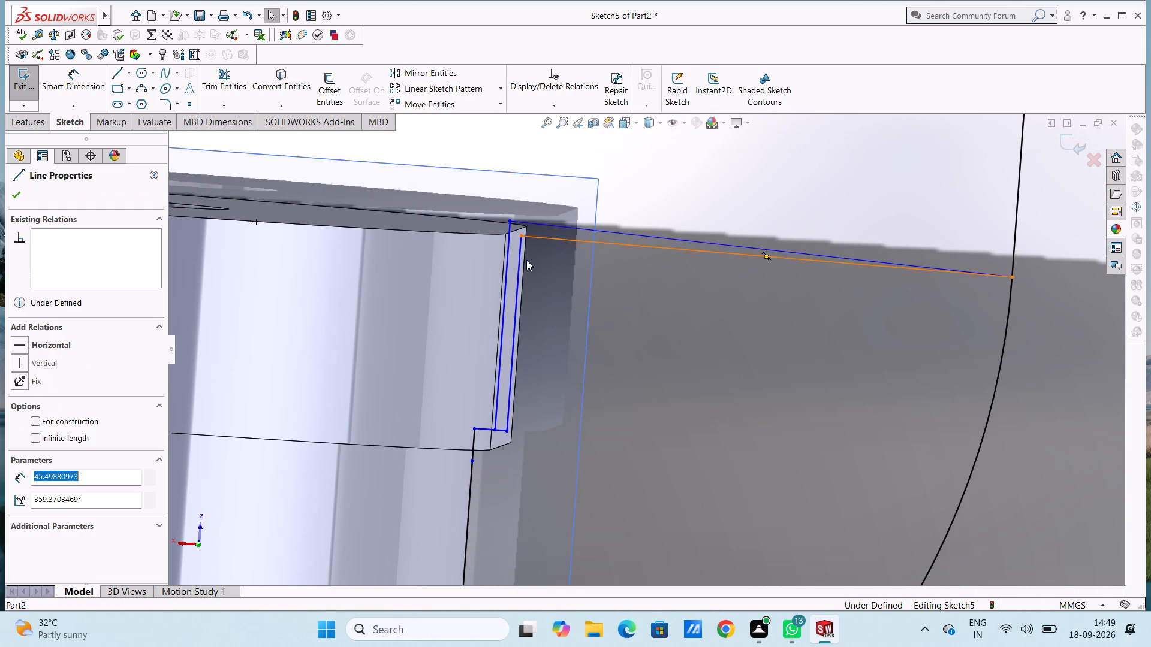
pyautogui.click(520, 261)
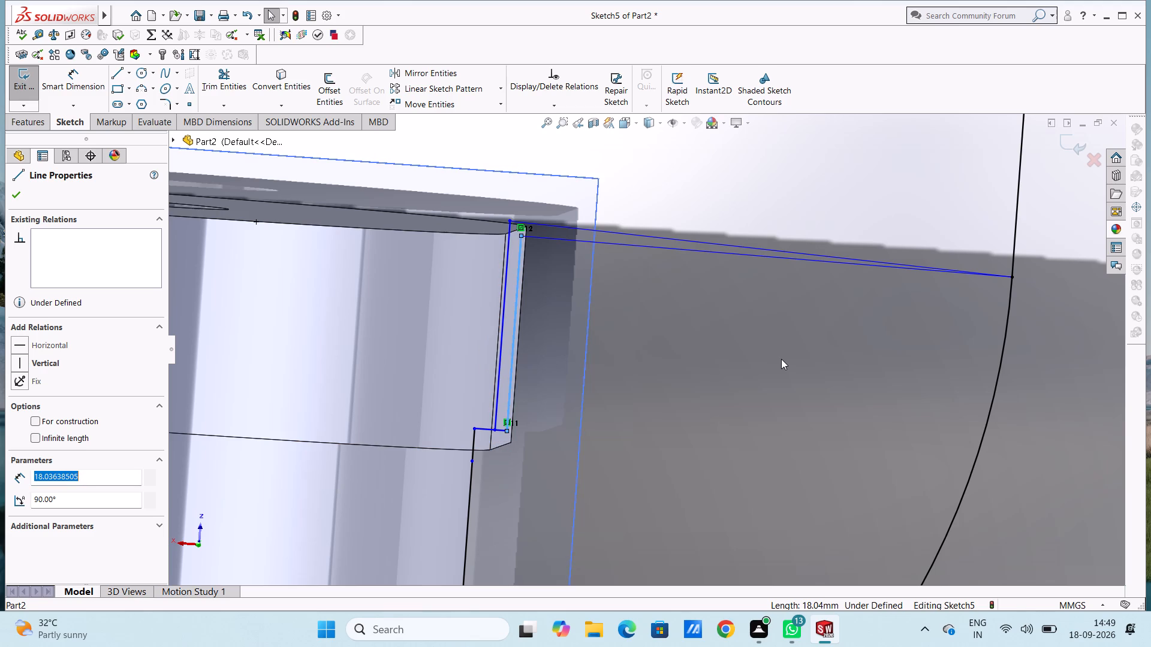
pyautogui.press('Escape')
pyautogui.press('Escape')
pyautogui.press('Escape')
pyautogui.press('Escape')
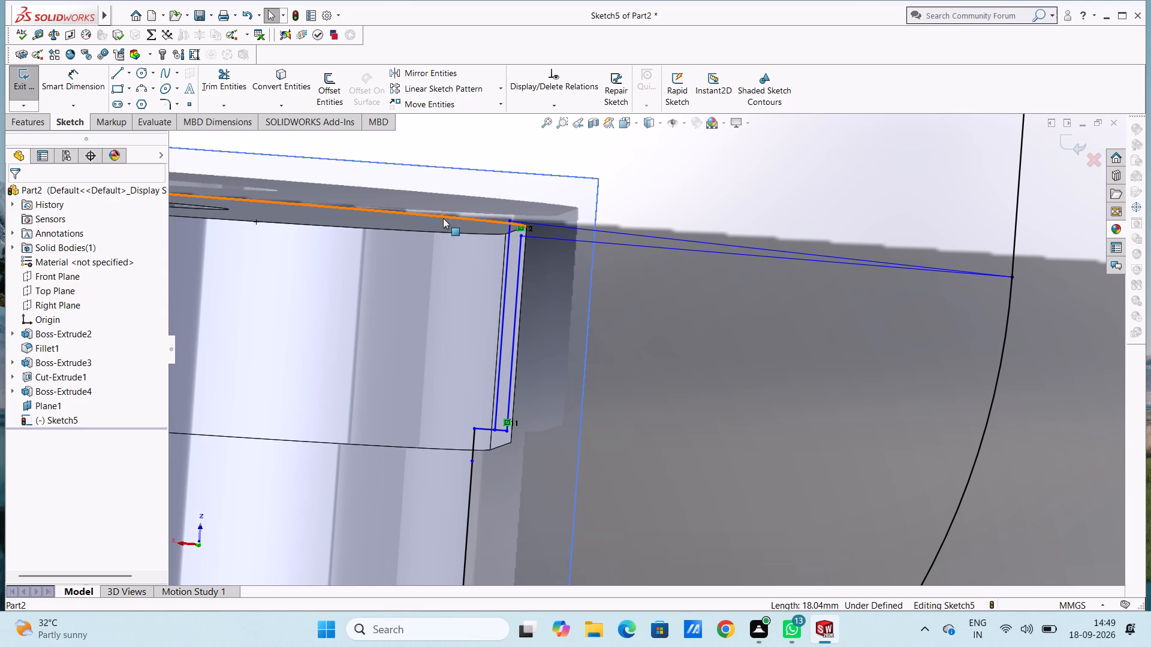
# Trim away the duplicate near-horizontal and vertical lines closer to the cylinder's axis on the mirrored side.
pyautogui.click(237, 76)
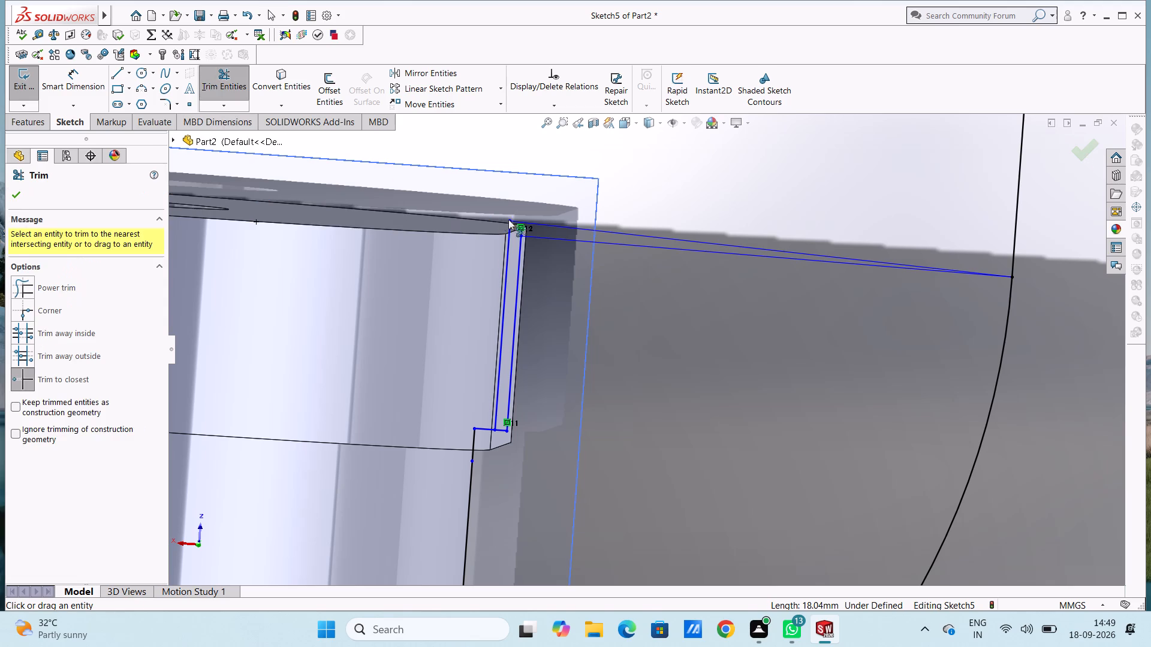
pyautogui.scroll(4, 509, 237)
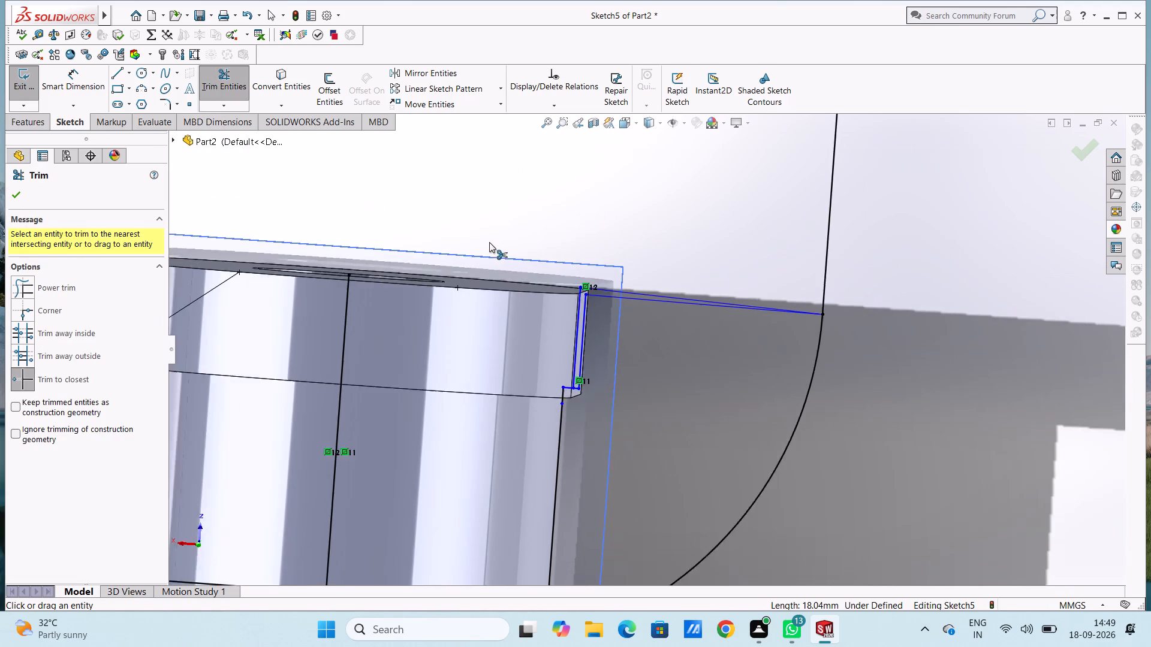
pyautogui.scroll(2, 489, 242)
pyautogui.scroll(-5, 661, 307)
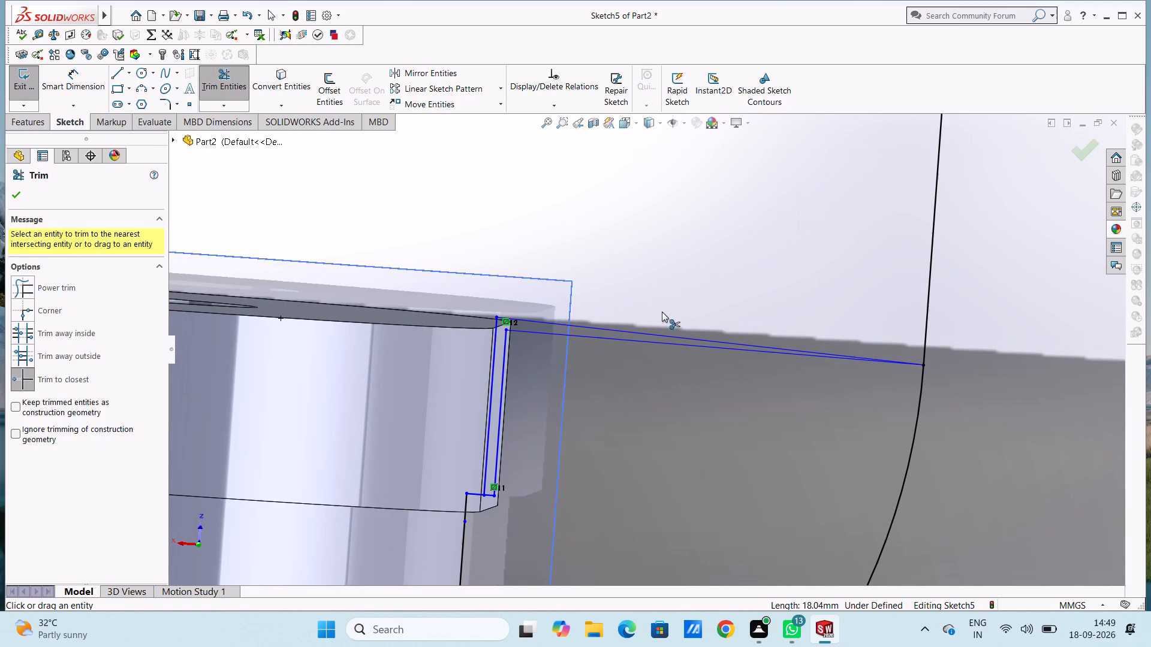
pyautogui.click(509, 318)
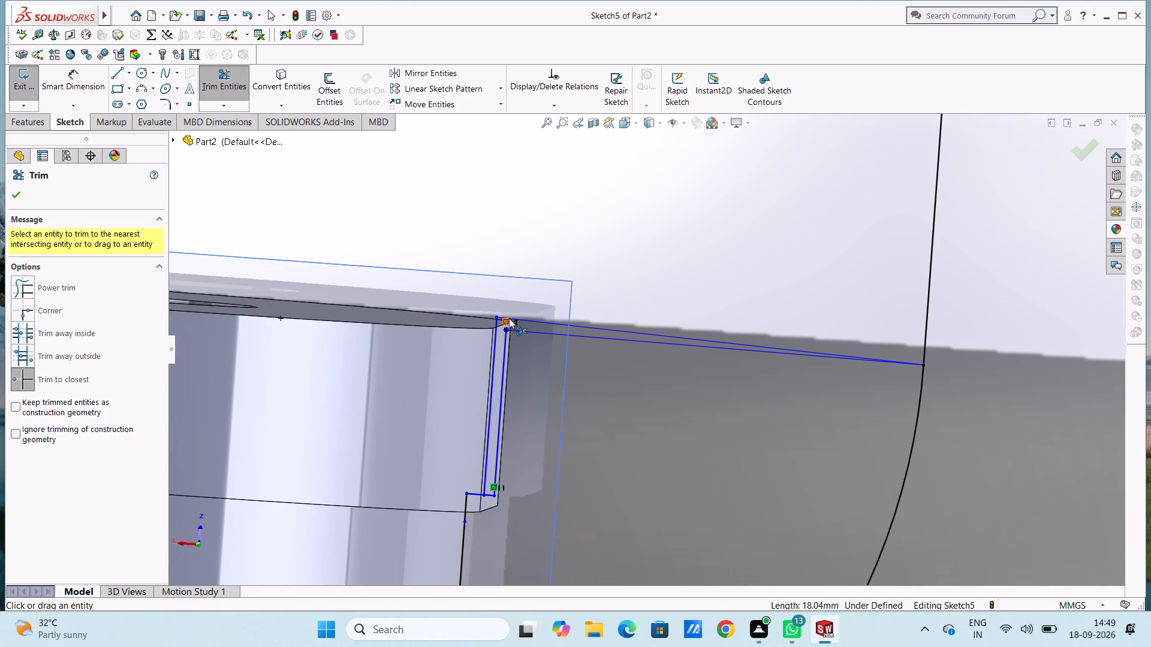
pyautogui.click(517, 321)
pyautogui.click(493, 329)
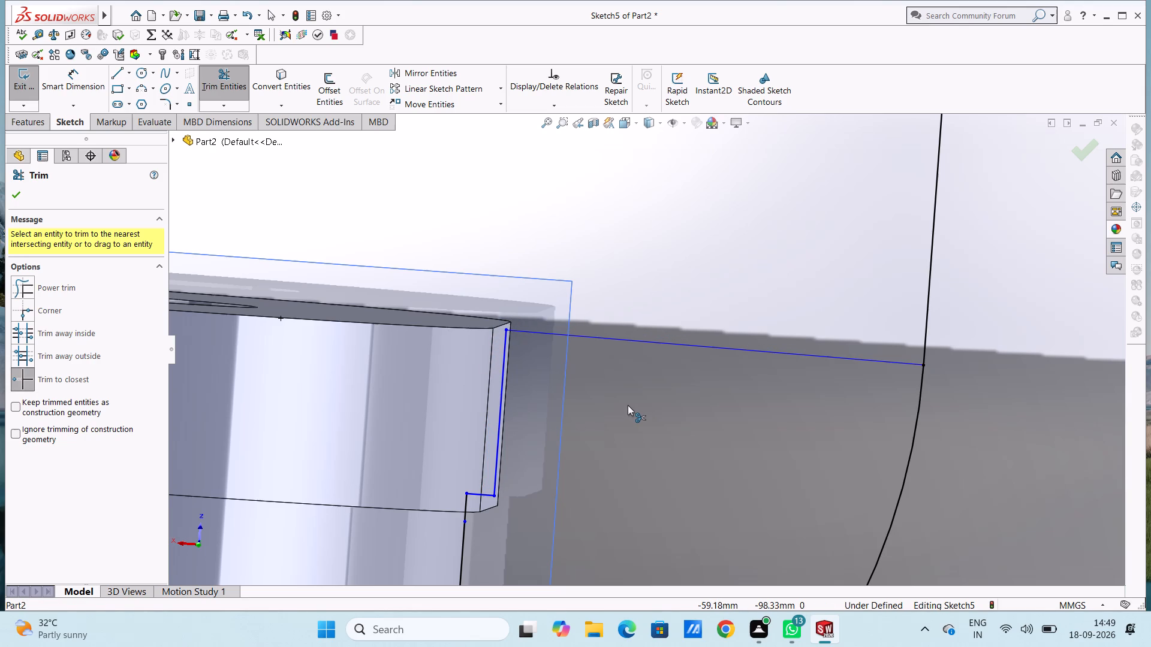
# Trim away the three lines above the cylinder: the 70 mm vertical line, the long horizontal line and the opposite vertical line.
pyautogui.scroll(9, 628, 405)
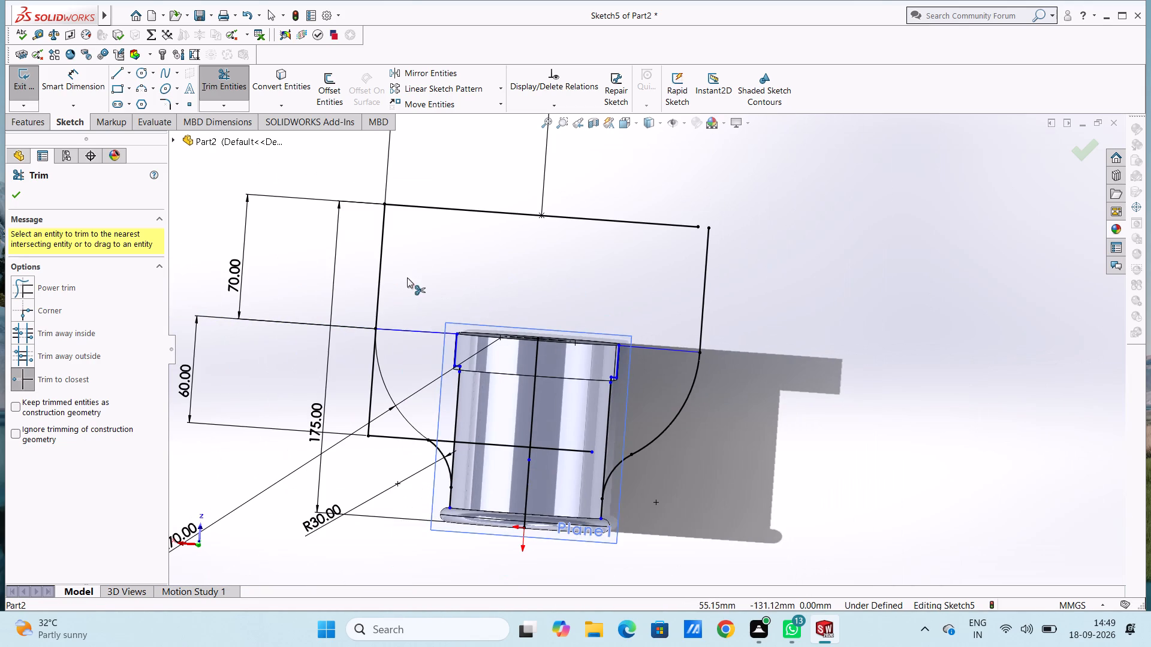
pyautogui.click(381, 274)
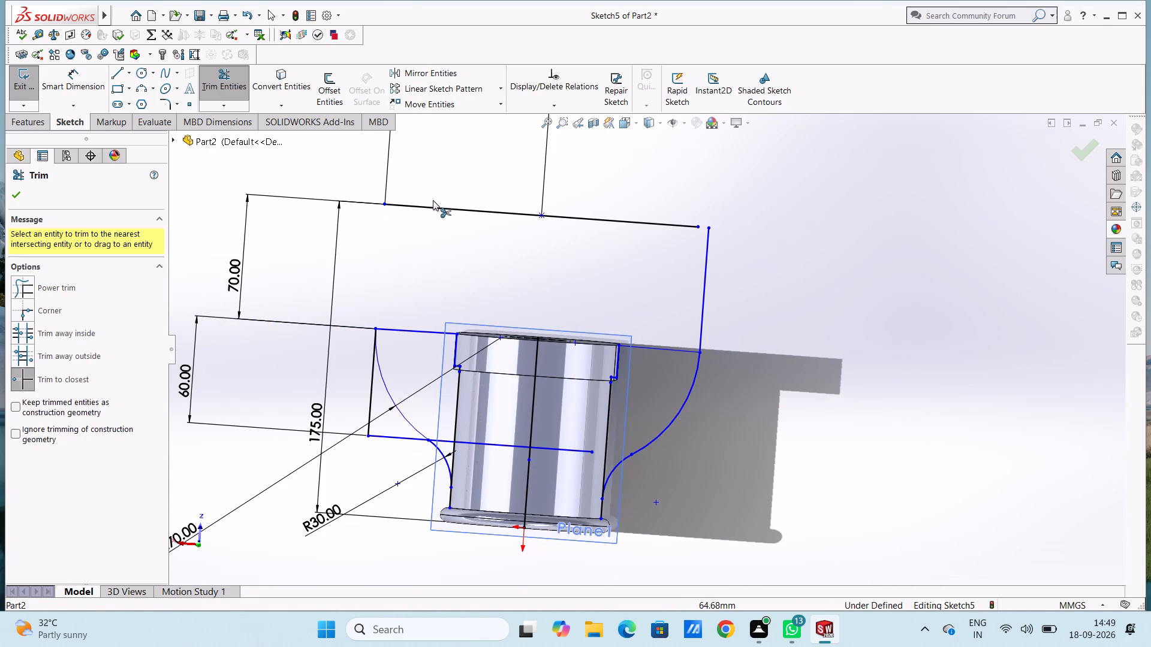
pyautogui.click(439, 207)
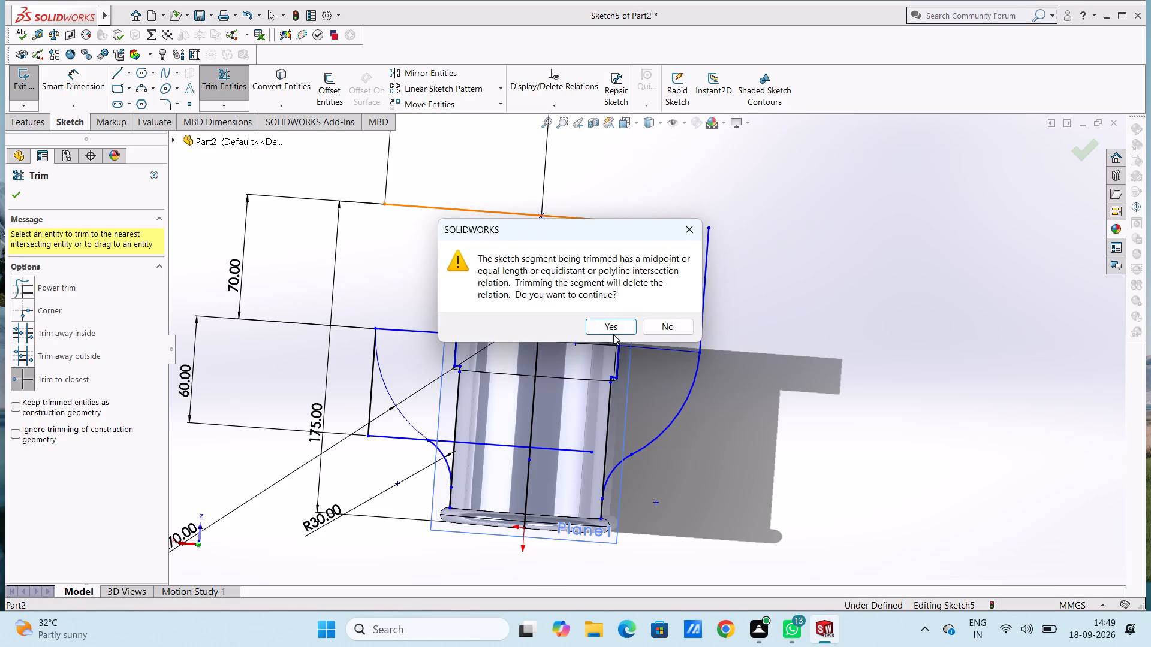
pyautogui.click(613, 327)
pyautogui.click(701, 272)
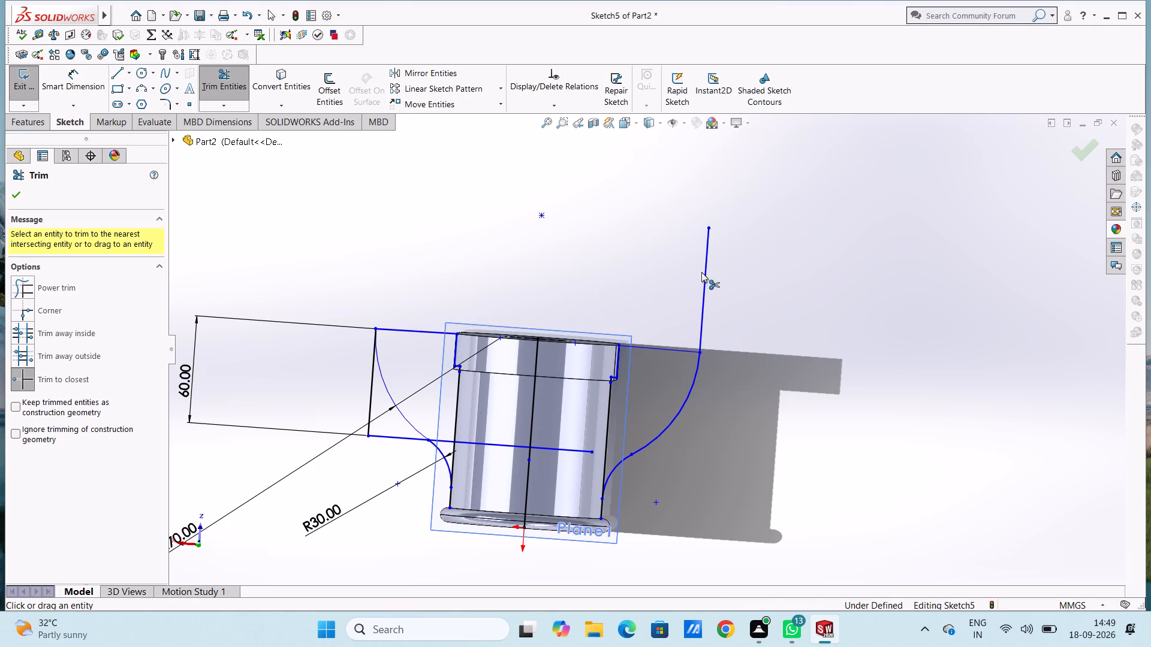
pyautogui.click(707, 276)
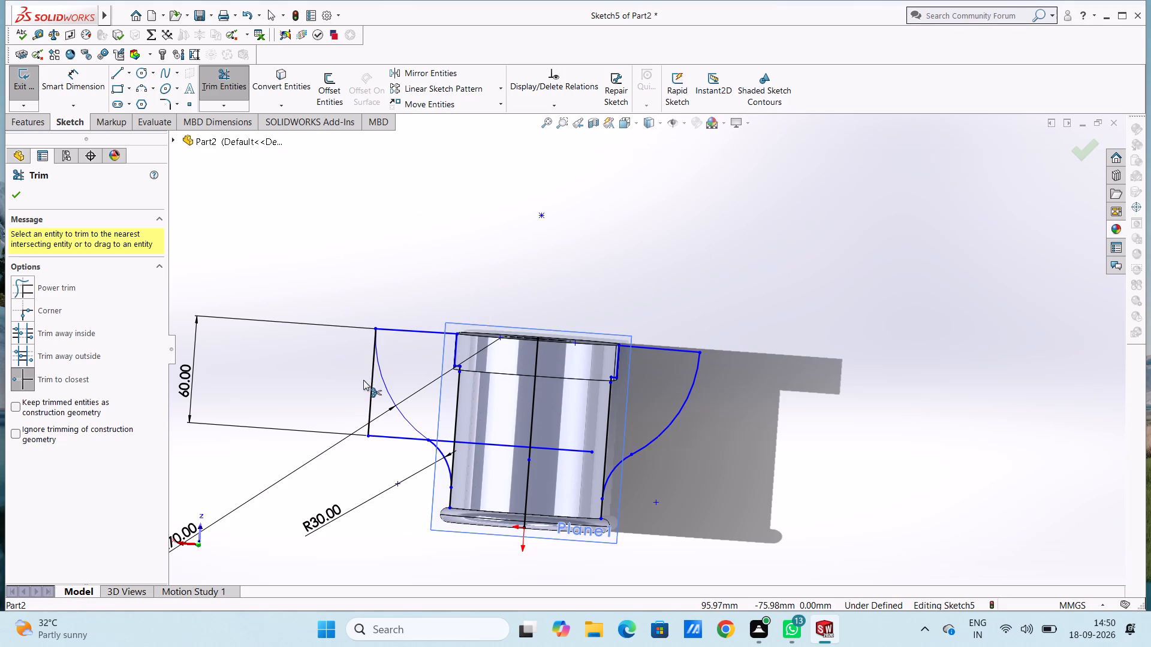
# Trim away the 60 mm outer vertical line, the horizontal line running across the cylinder, and the cylinder's centre line.
pyautogui.click(369, 389)
pyautogui.doubleClick(391, 434)
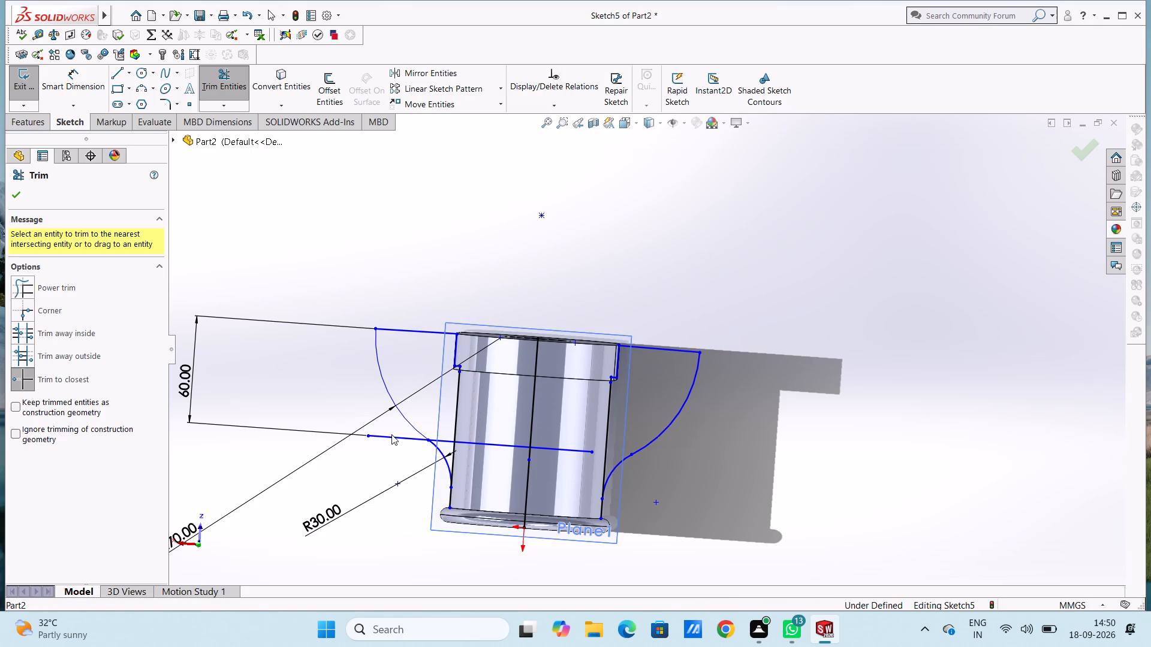
pyautogui.click(602, 319)
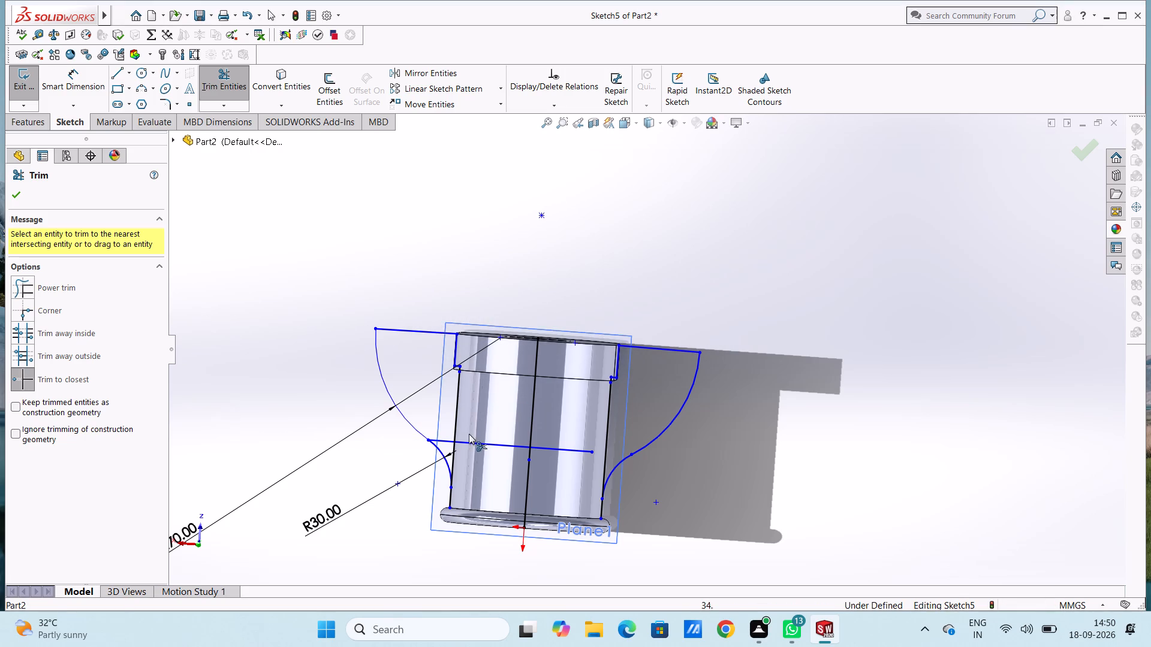
pyautogui.click(469, 442)
pyautogui.click(558, 450)
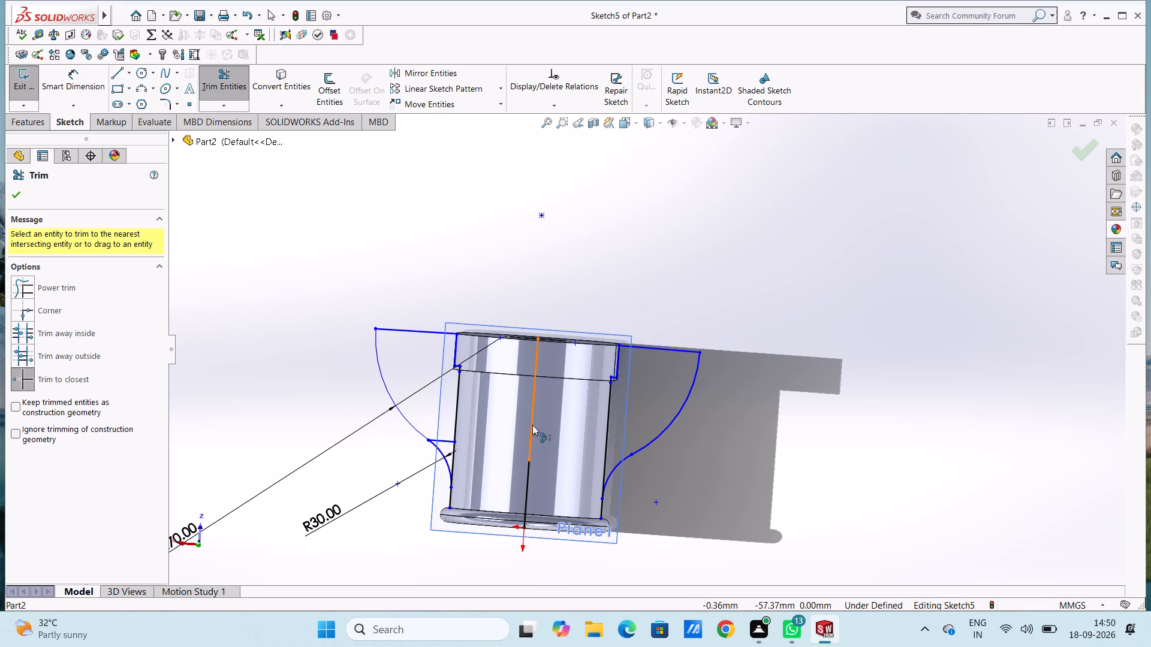
pyautogui.click(532, 425)
pyautogui.moveTo(531, 470); pyautogui.dragTo(522, 466)
pyautogui.click(527, 472)
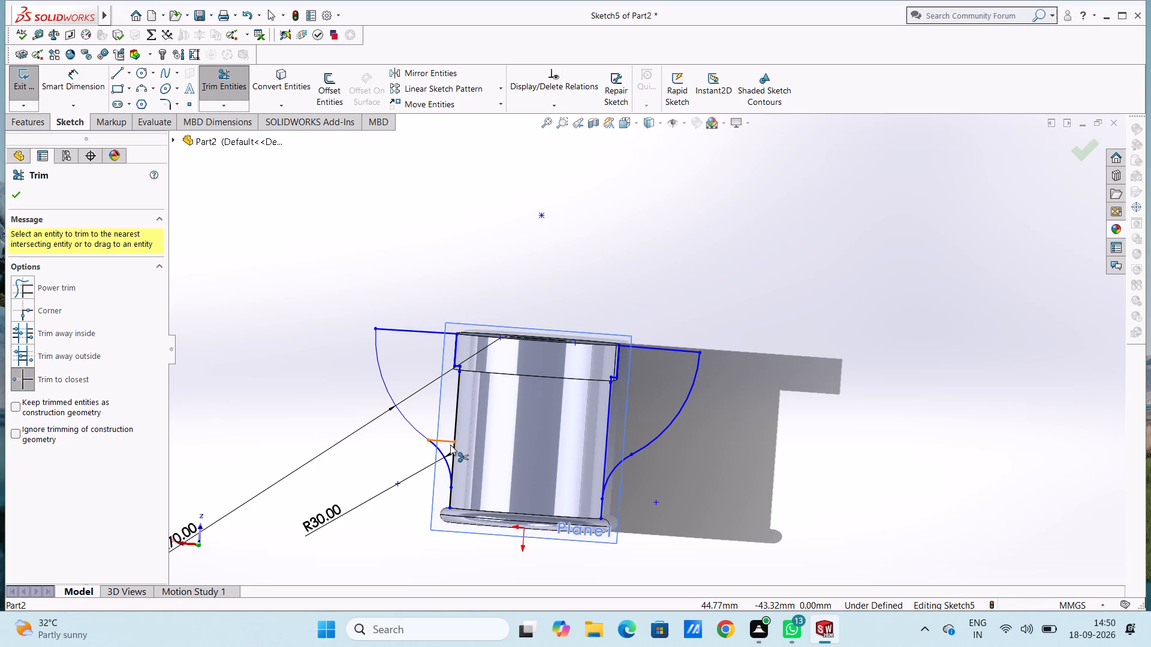
pyautogui.click(448, 443)
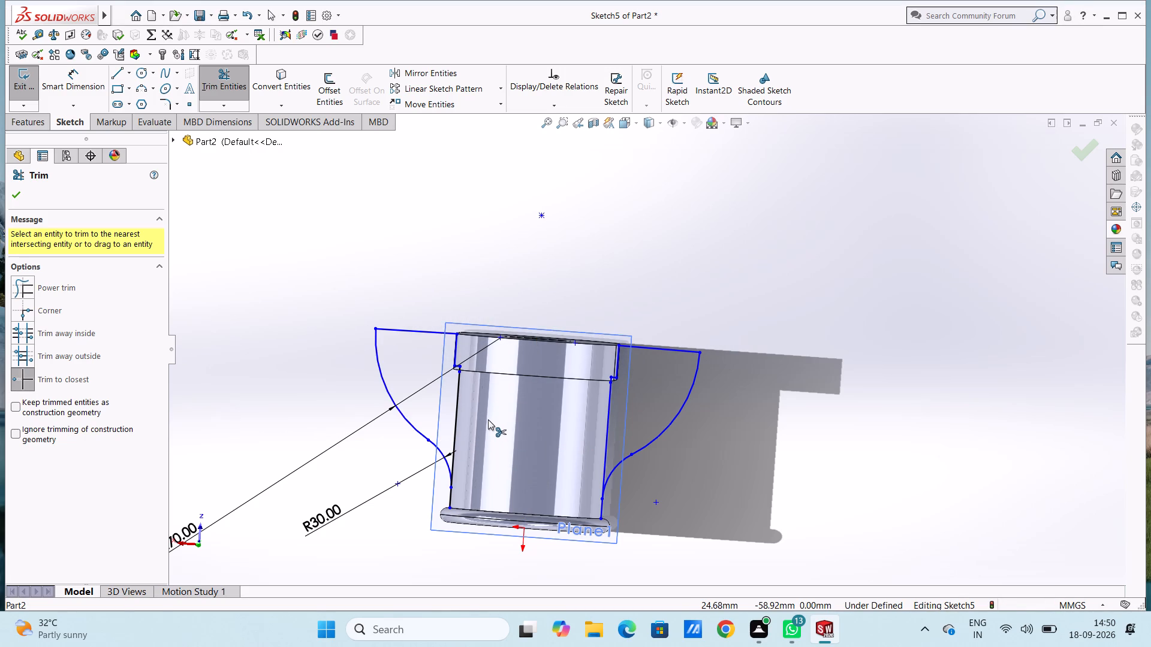
# Trim both cylinder-side lines where they extend past the R30 arcs toward the rounded rim.
pyautogui.scroll(-5, 457, 486)
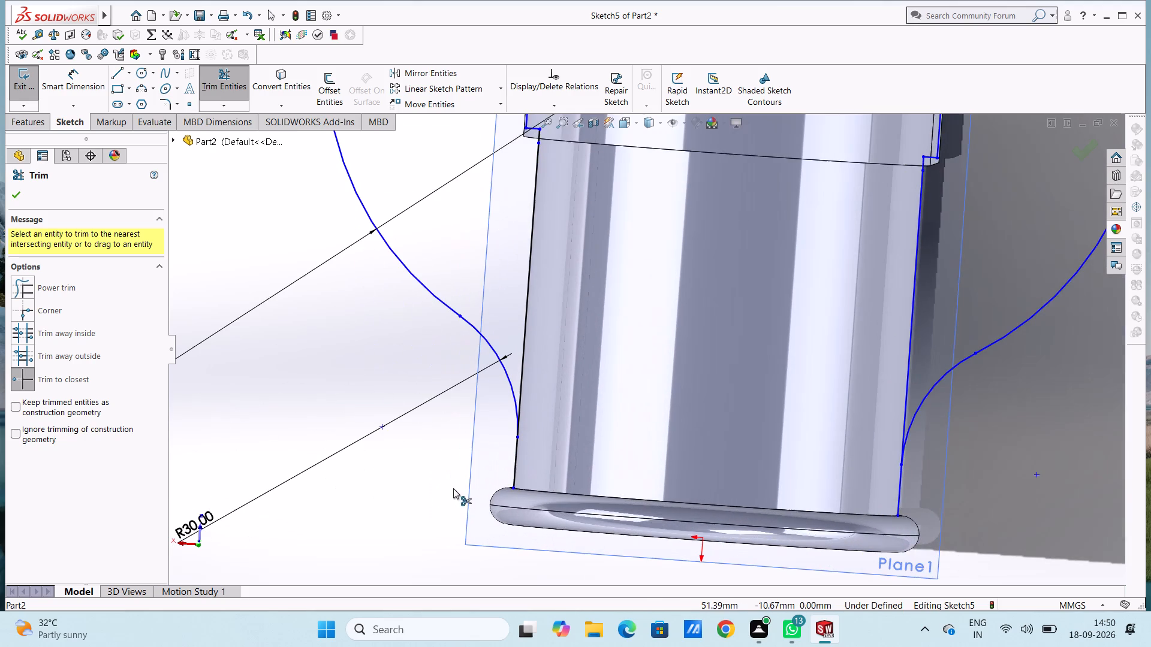
pyautogui.click(514, 467)
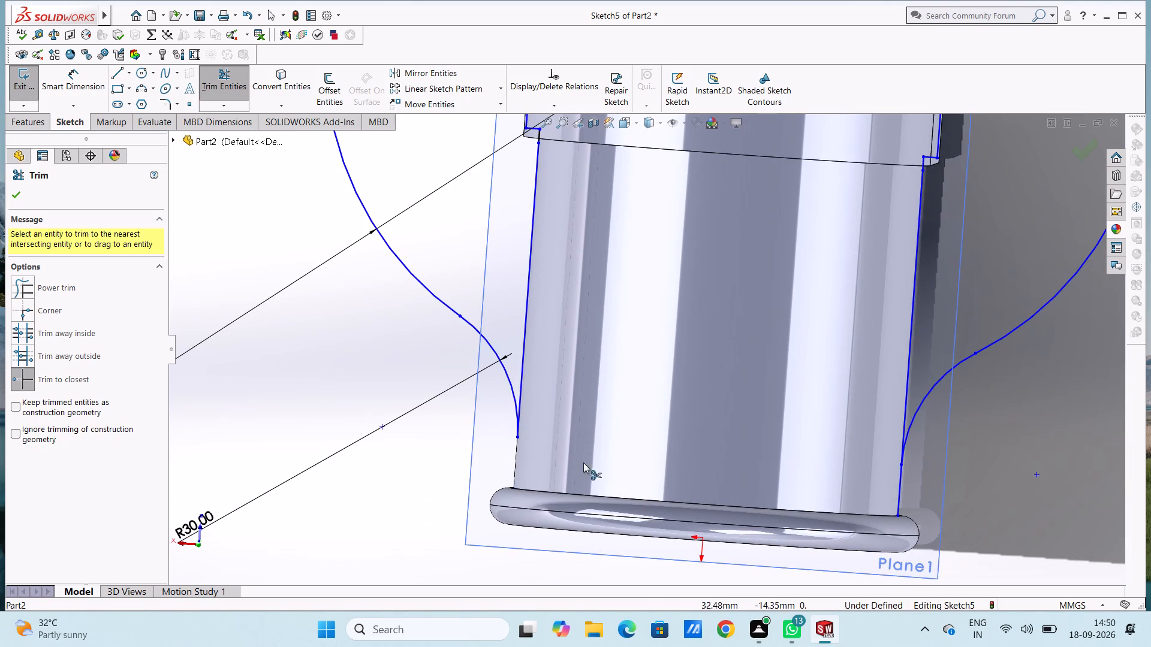
pyautogui.click(899, 481)
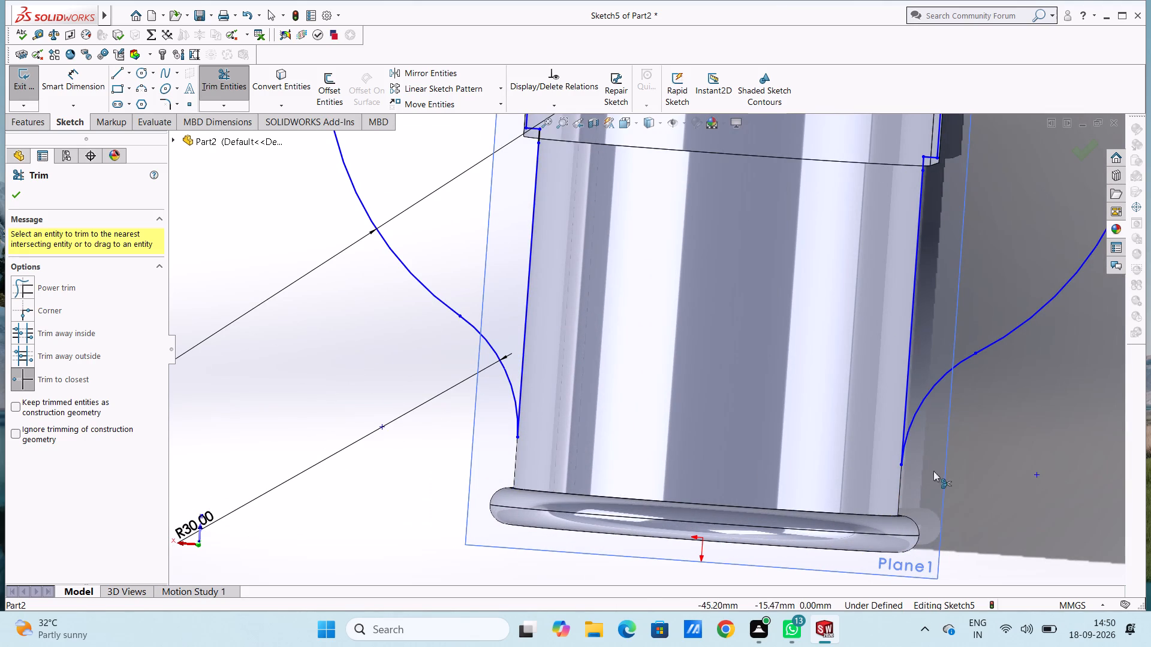
pyautogui.scroll(6, 991, 456)
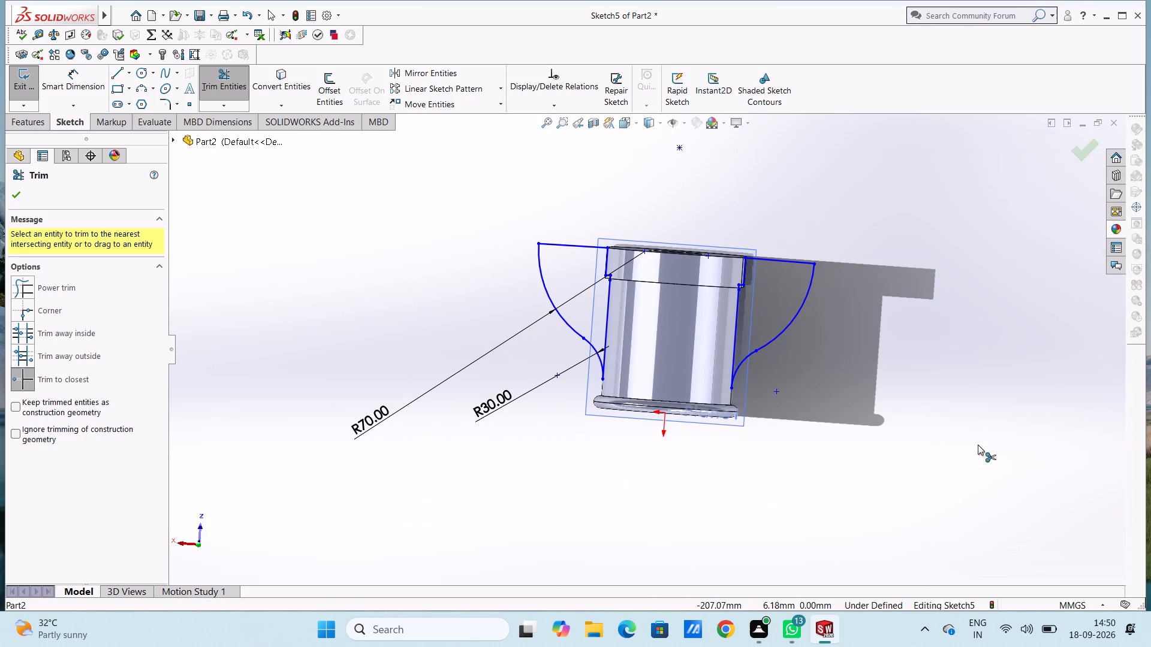
pyautogui.press('Escape')
pyautogui.press('Escape')
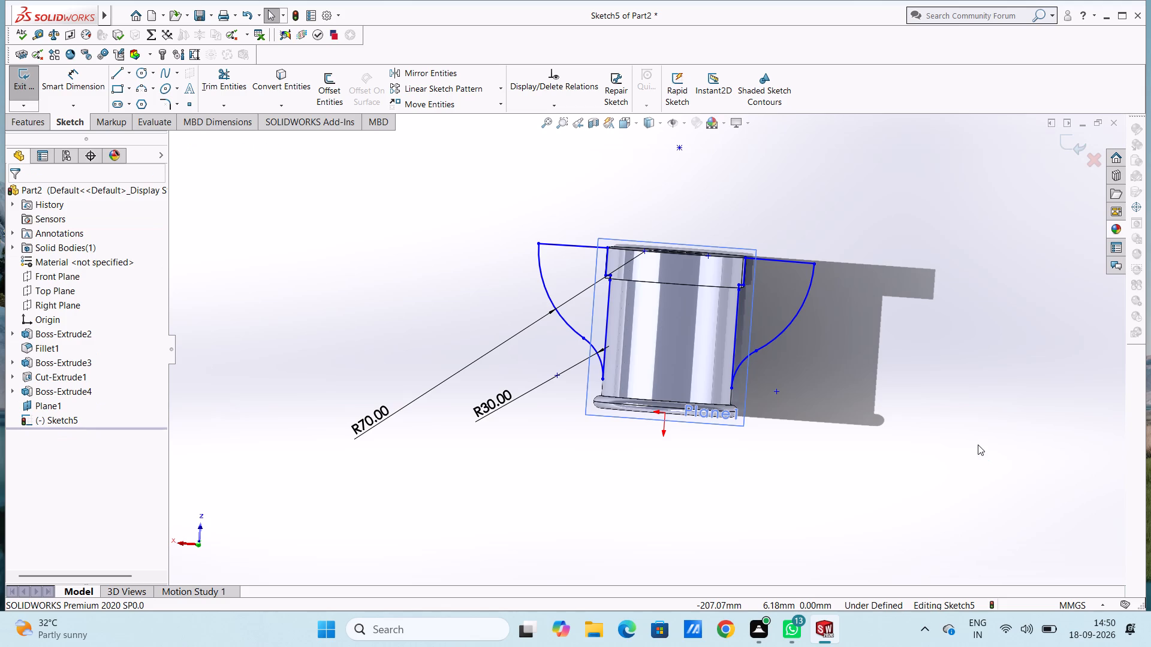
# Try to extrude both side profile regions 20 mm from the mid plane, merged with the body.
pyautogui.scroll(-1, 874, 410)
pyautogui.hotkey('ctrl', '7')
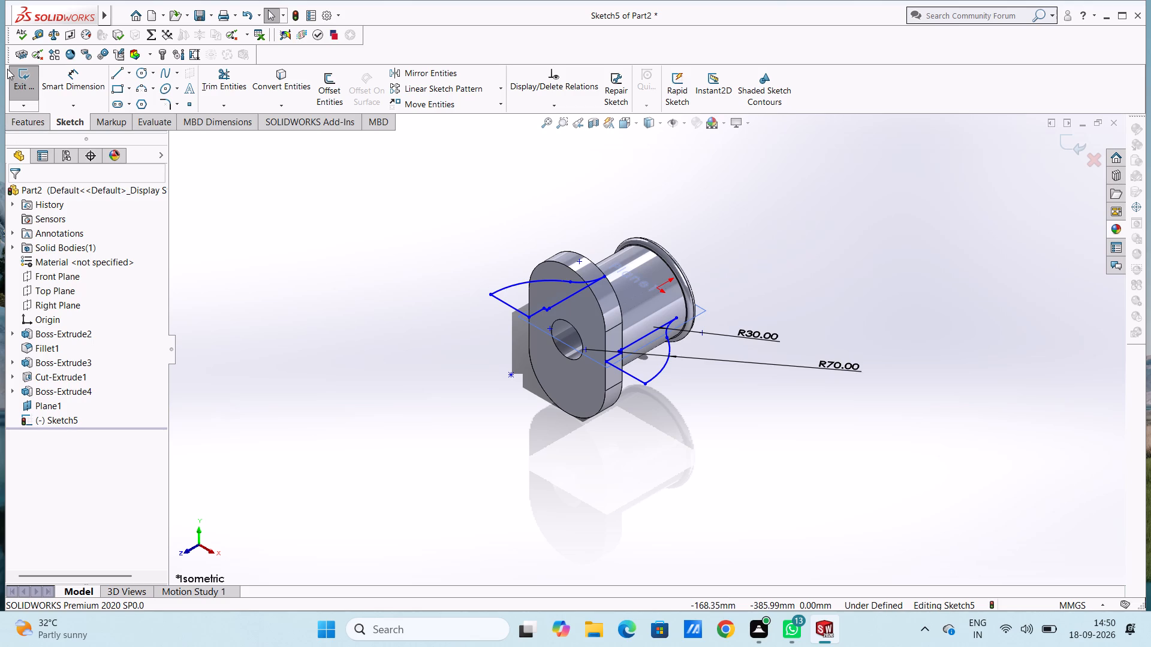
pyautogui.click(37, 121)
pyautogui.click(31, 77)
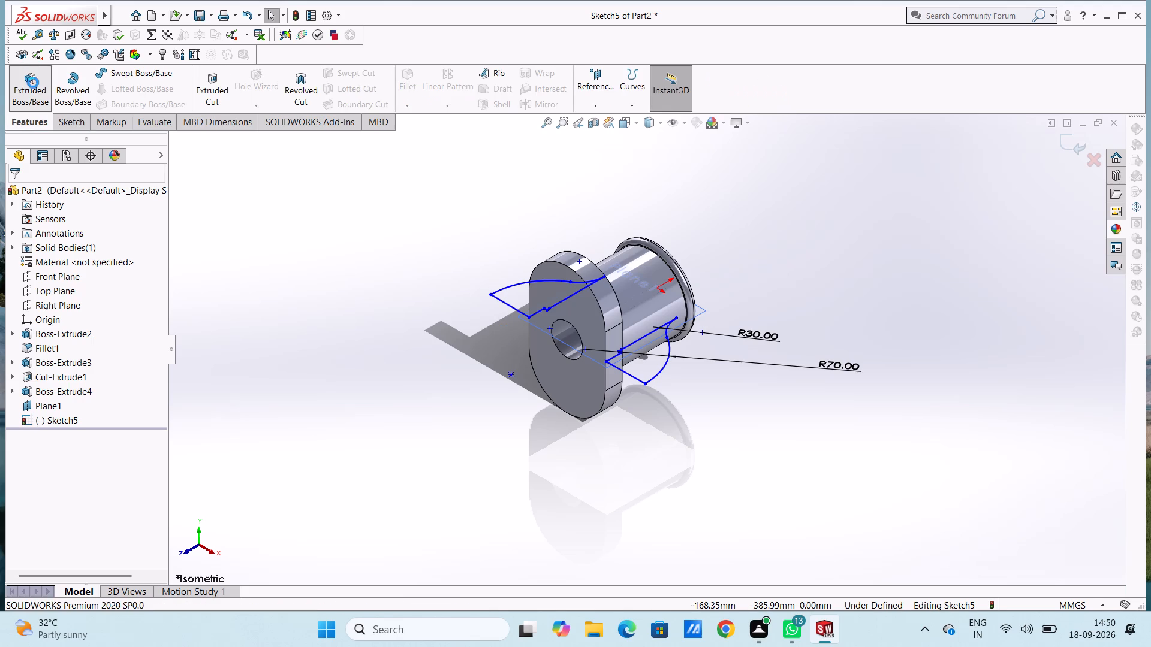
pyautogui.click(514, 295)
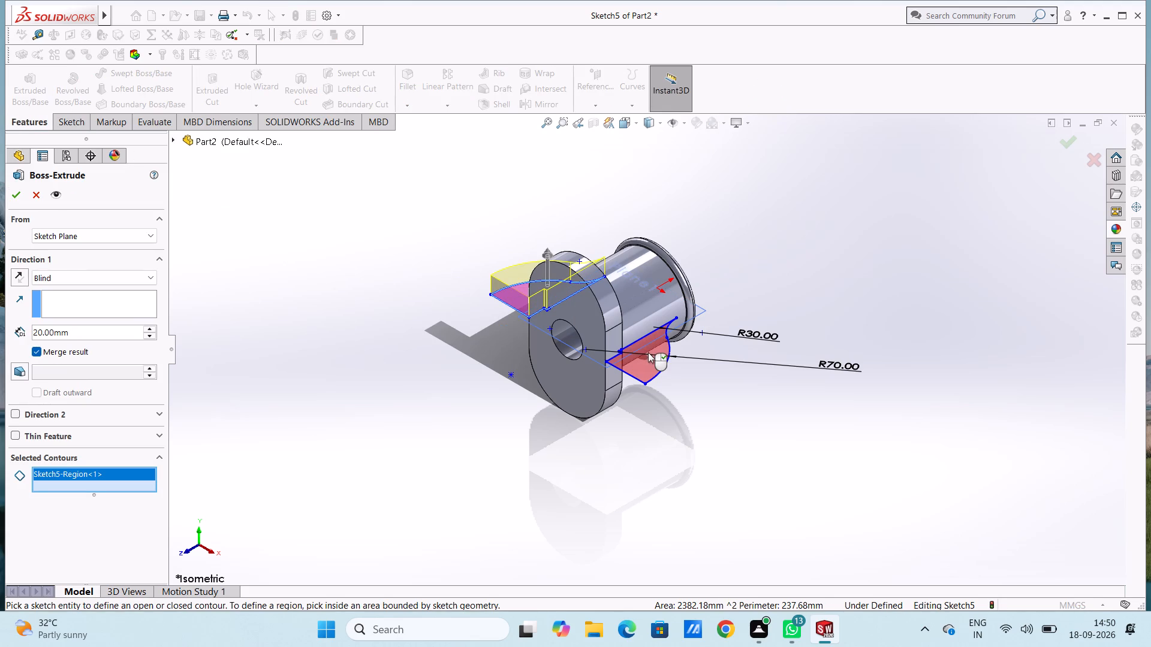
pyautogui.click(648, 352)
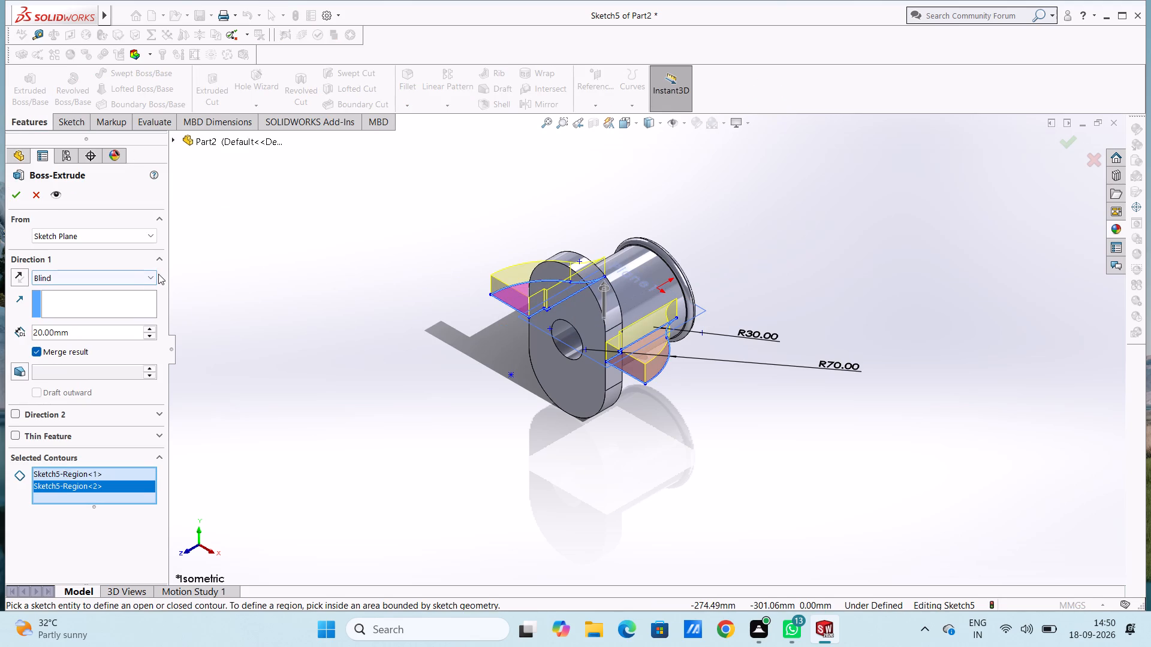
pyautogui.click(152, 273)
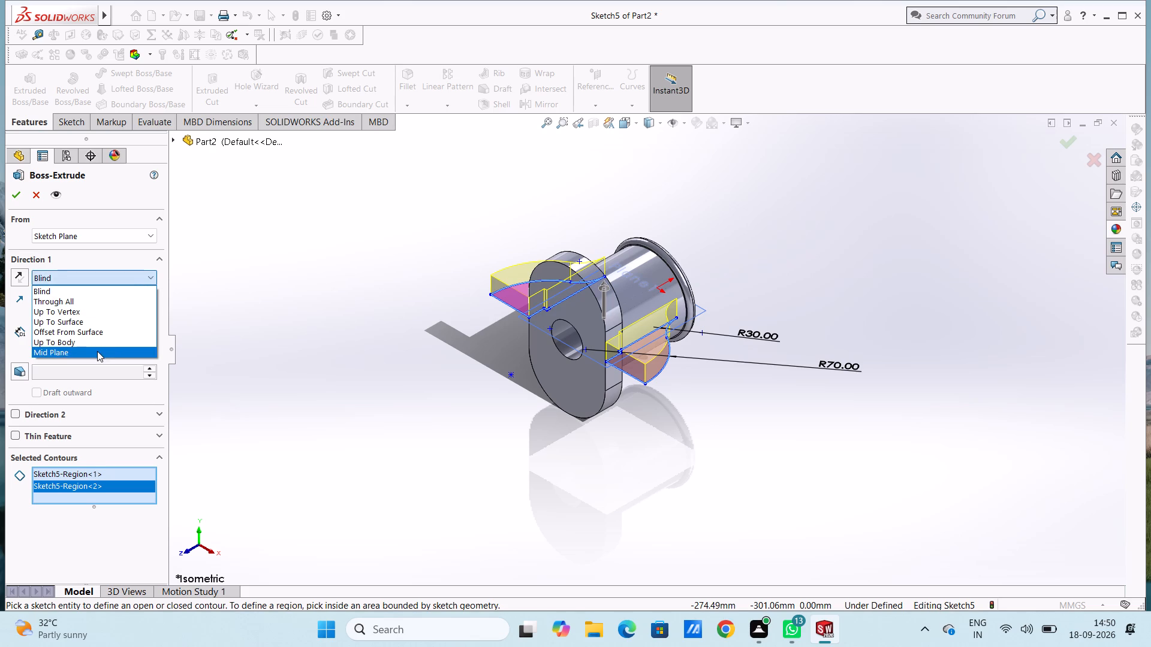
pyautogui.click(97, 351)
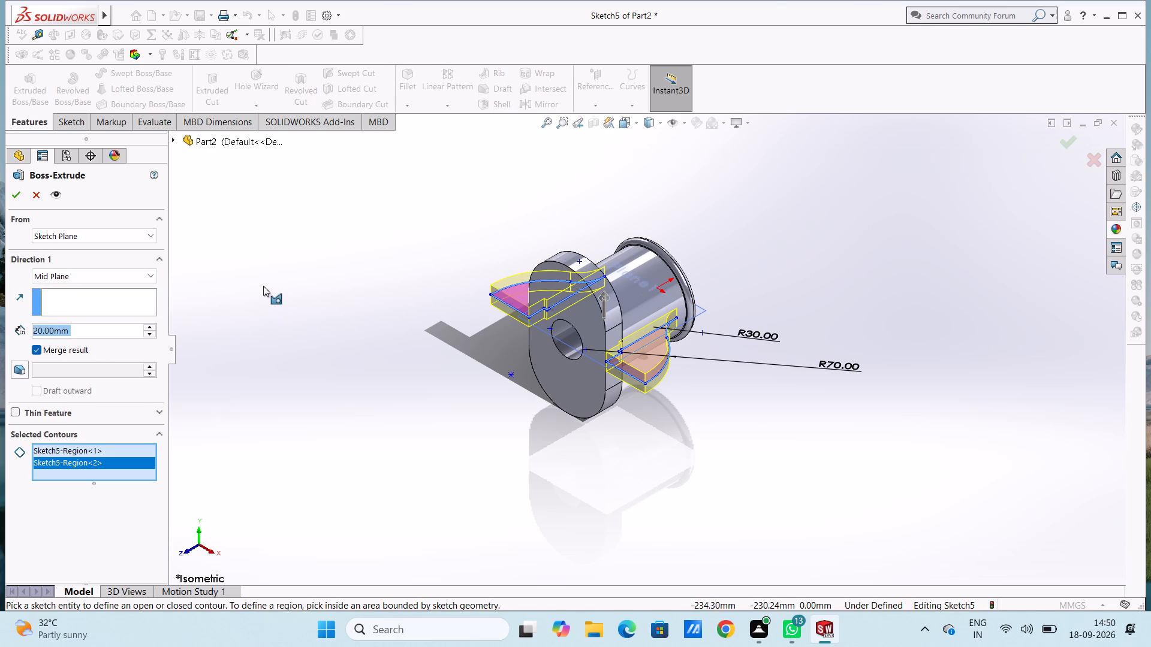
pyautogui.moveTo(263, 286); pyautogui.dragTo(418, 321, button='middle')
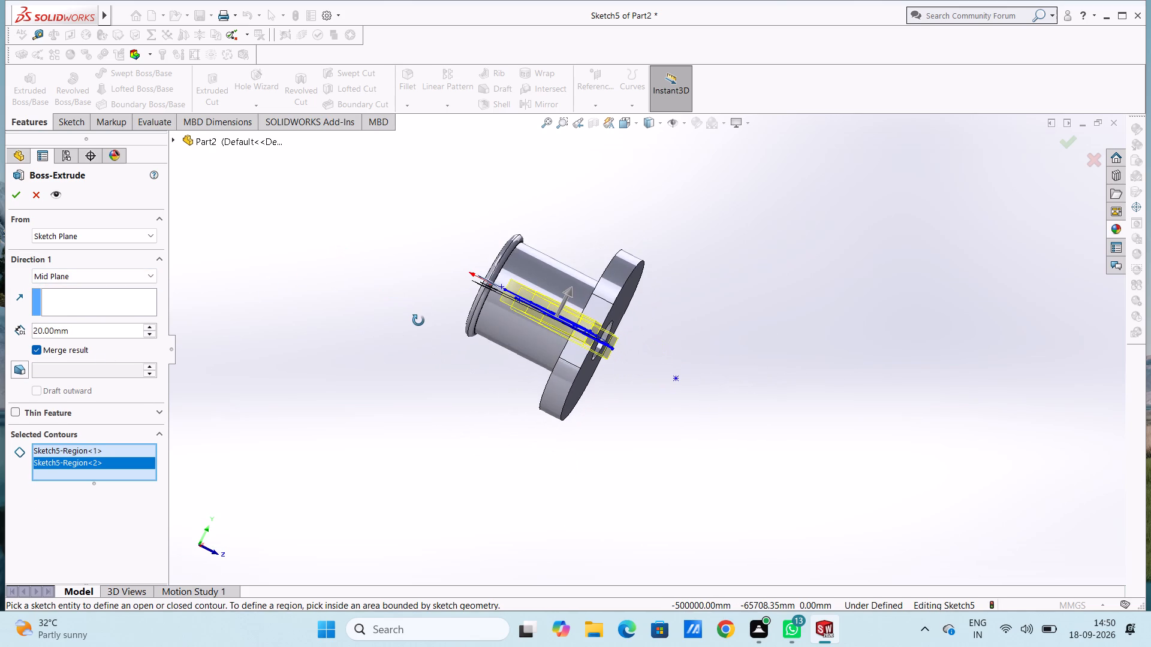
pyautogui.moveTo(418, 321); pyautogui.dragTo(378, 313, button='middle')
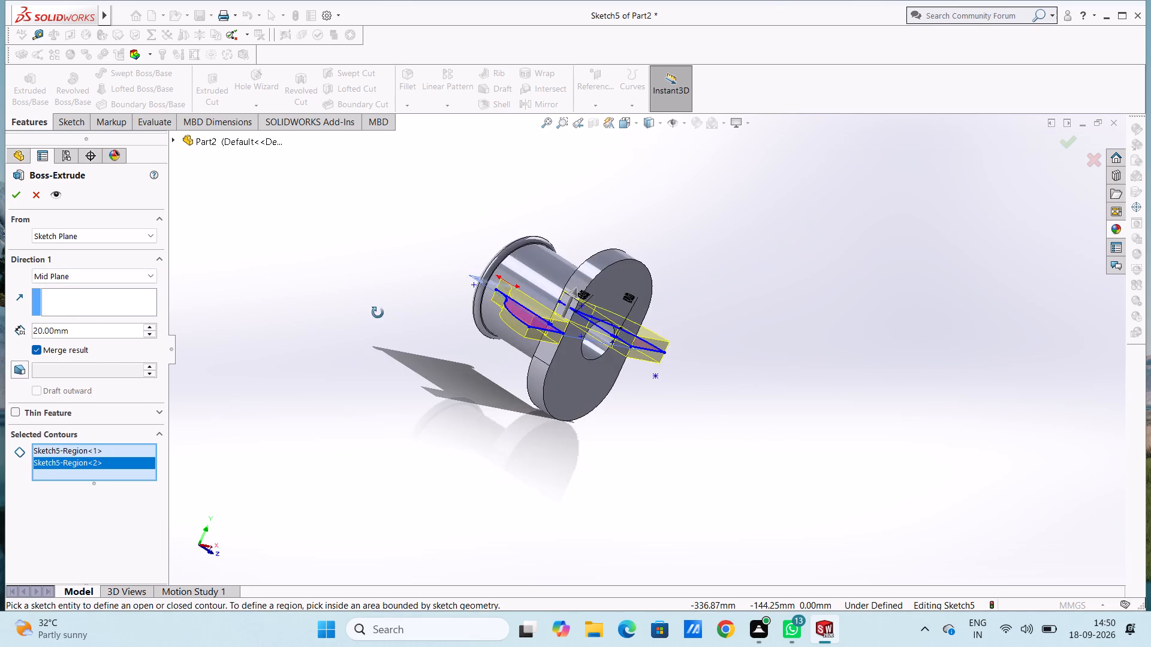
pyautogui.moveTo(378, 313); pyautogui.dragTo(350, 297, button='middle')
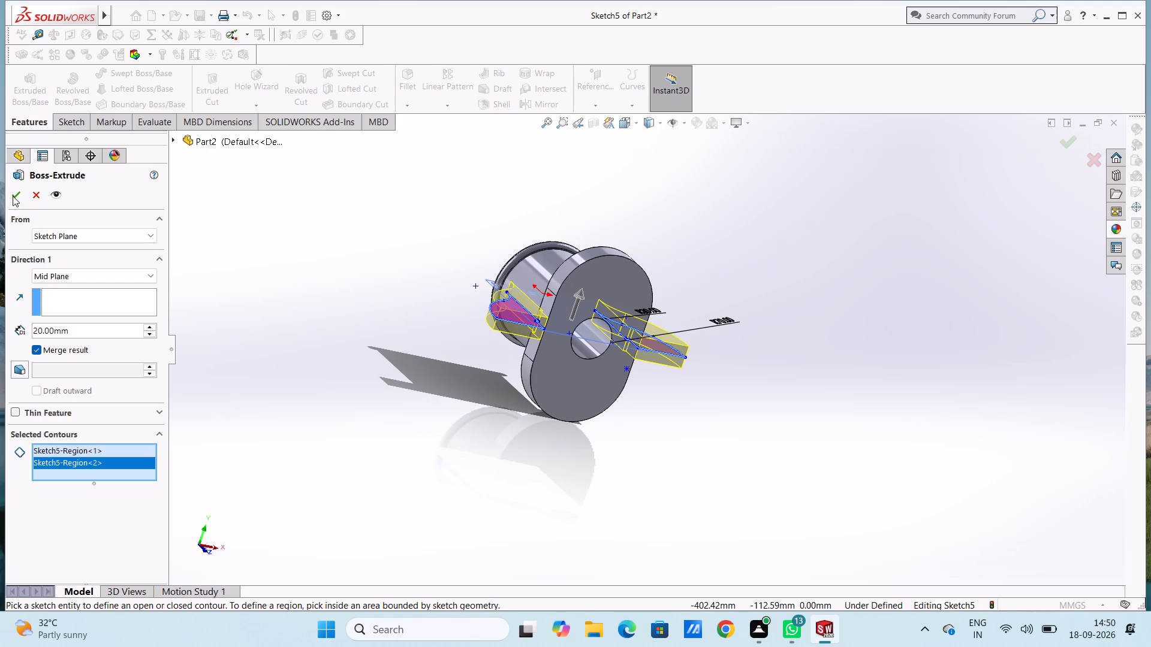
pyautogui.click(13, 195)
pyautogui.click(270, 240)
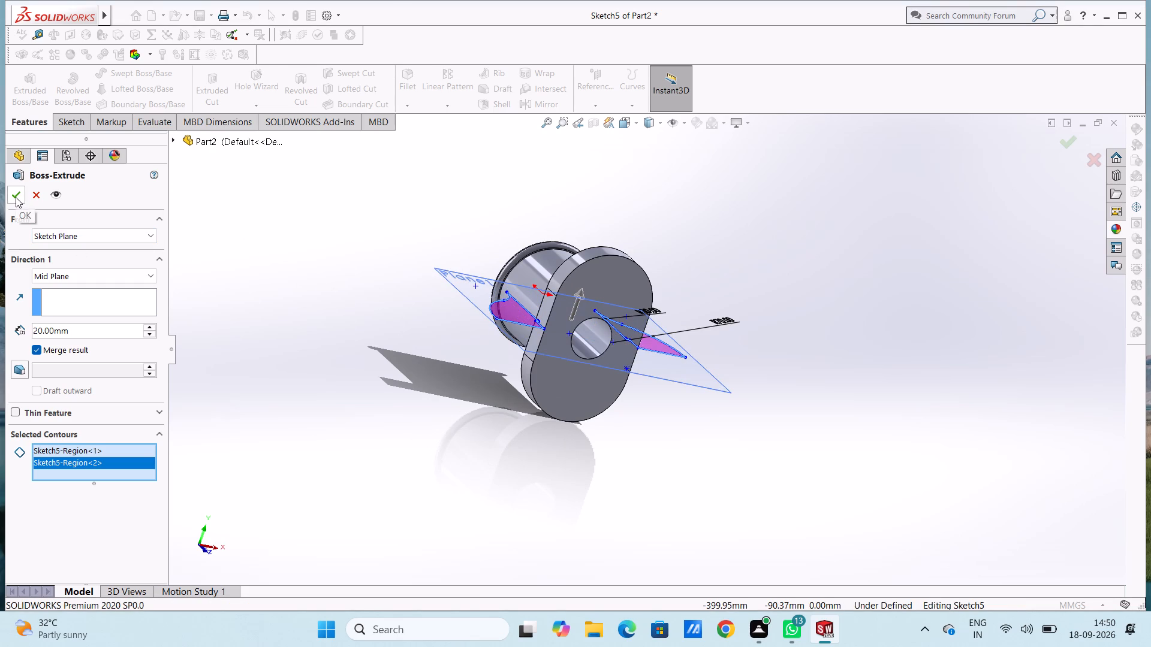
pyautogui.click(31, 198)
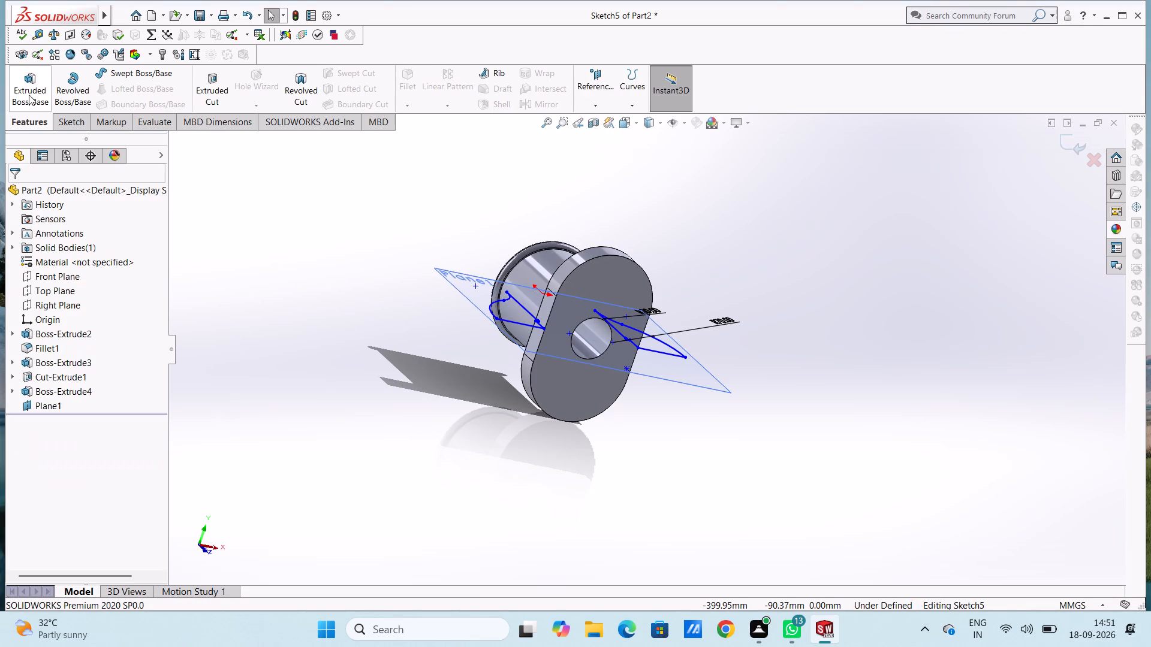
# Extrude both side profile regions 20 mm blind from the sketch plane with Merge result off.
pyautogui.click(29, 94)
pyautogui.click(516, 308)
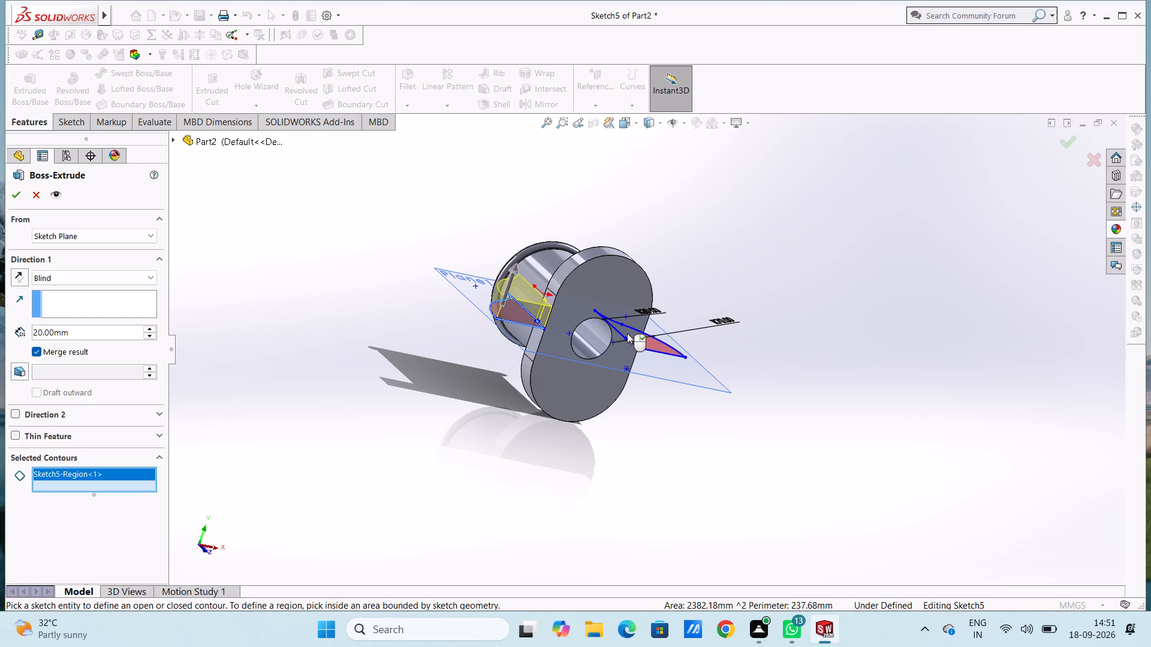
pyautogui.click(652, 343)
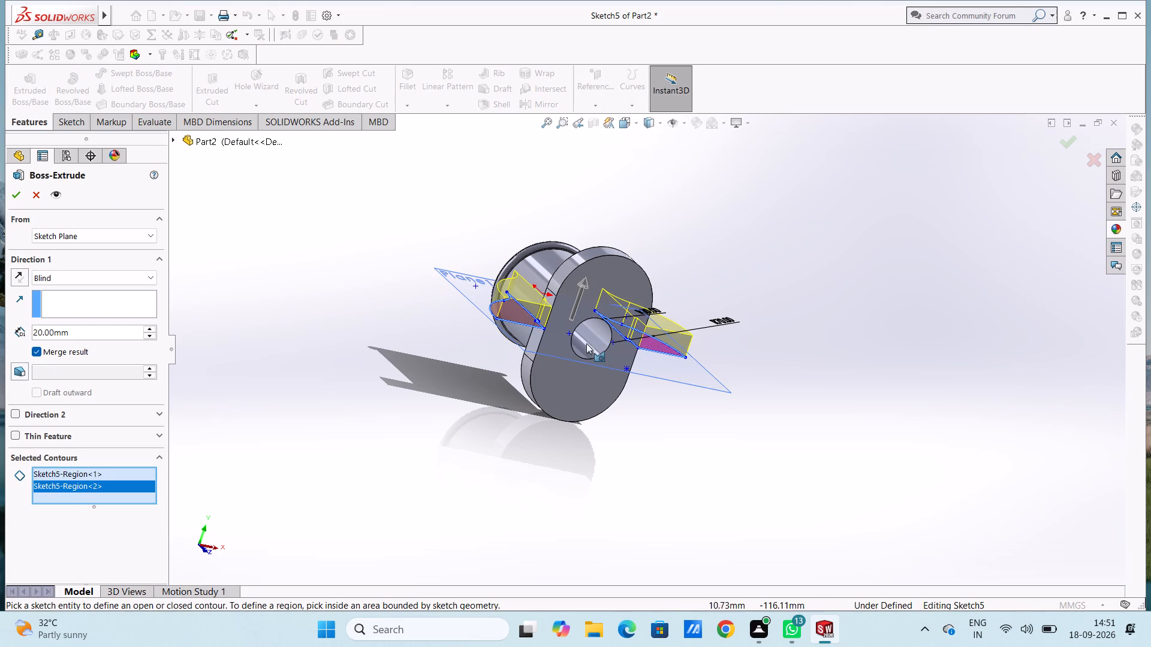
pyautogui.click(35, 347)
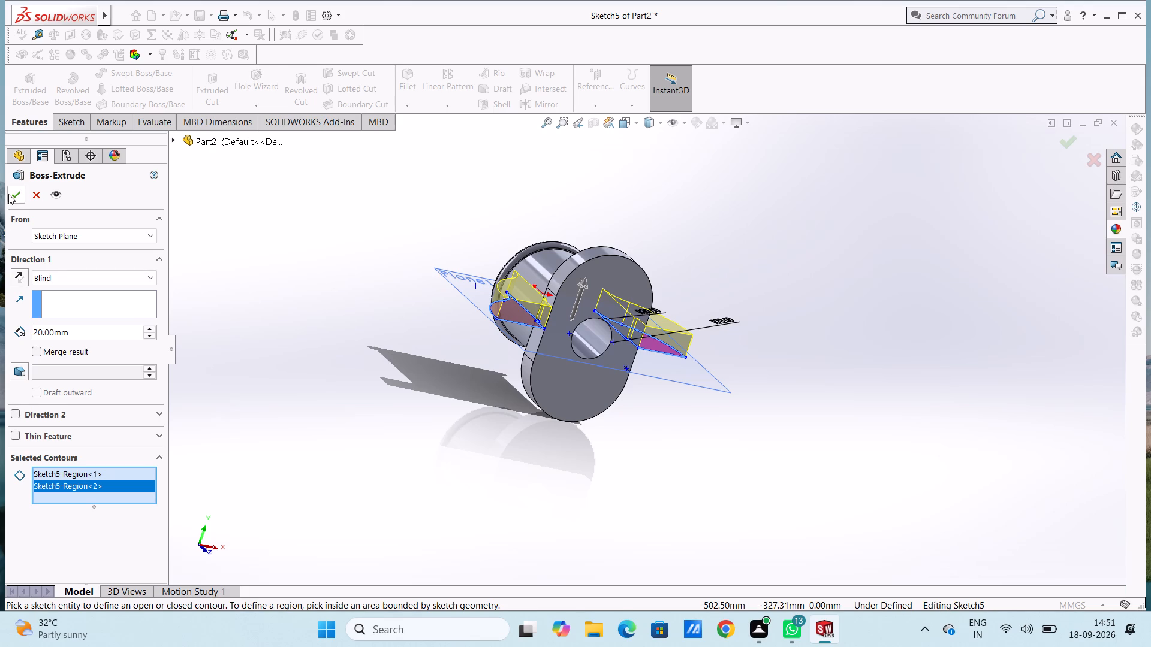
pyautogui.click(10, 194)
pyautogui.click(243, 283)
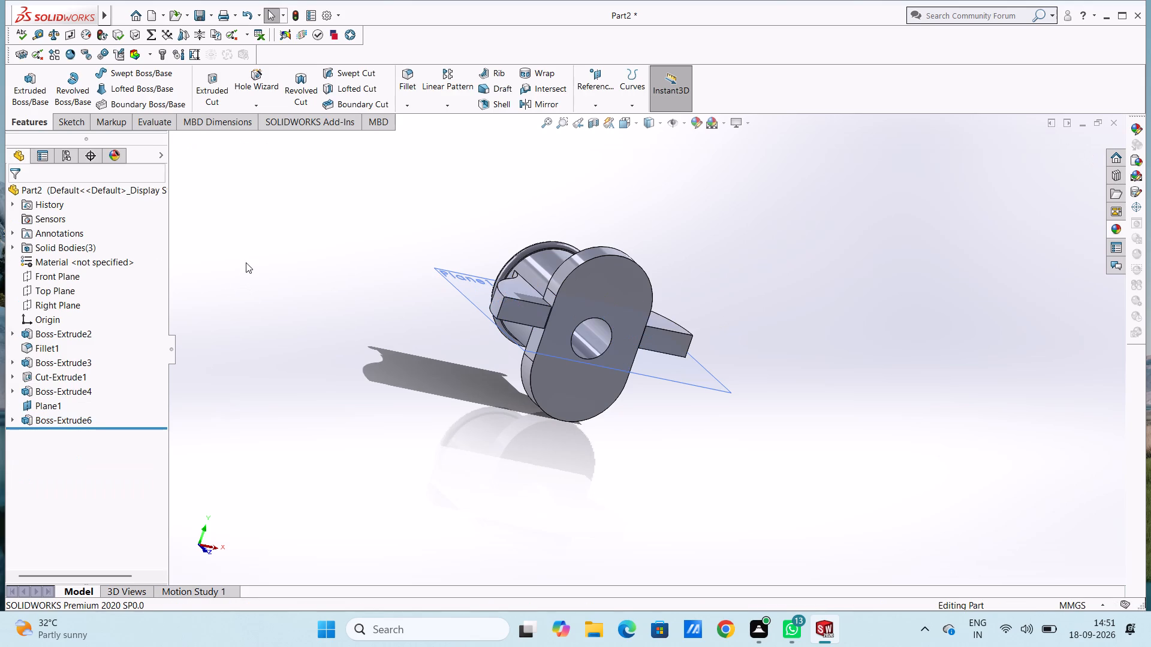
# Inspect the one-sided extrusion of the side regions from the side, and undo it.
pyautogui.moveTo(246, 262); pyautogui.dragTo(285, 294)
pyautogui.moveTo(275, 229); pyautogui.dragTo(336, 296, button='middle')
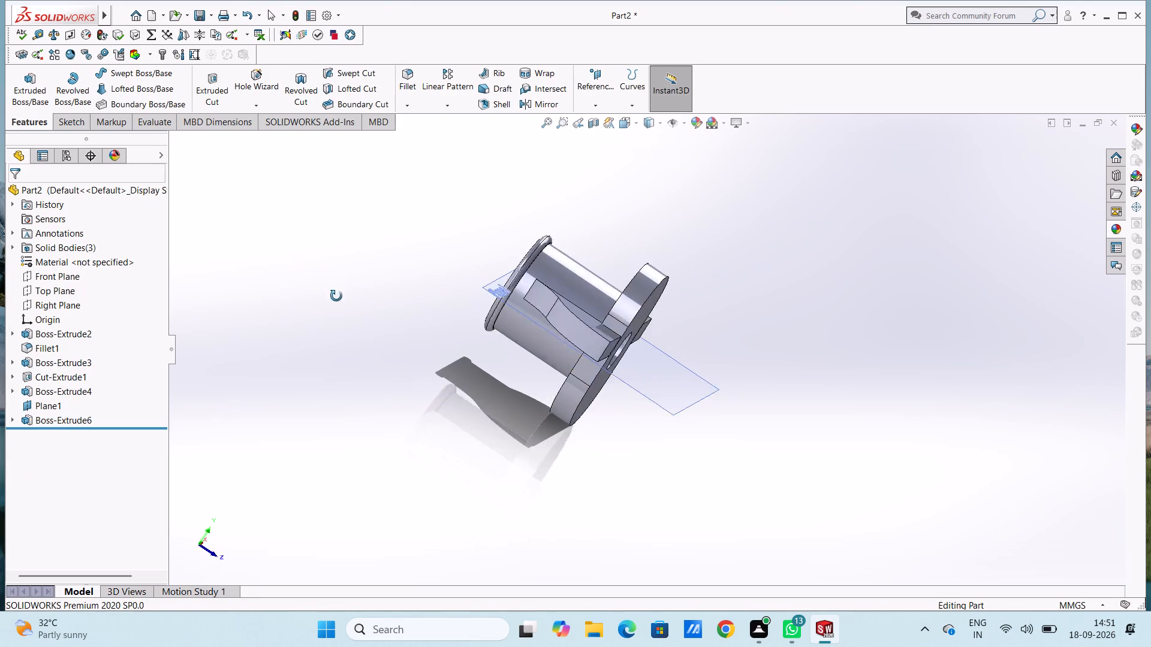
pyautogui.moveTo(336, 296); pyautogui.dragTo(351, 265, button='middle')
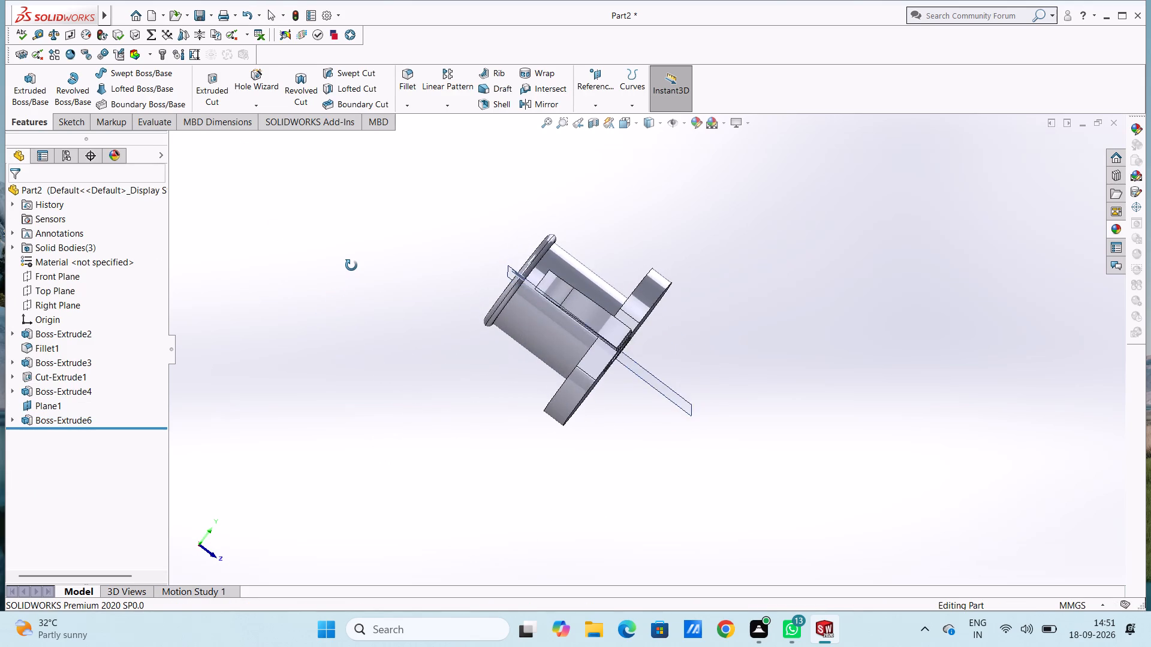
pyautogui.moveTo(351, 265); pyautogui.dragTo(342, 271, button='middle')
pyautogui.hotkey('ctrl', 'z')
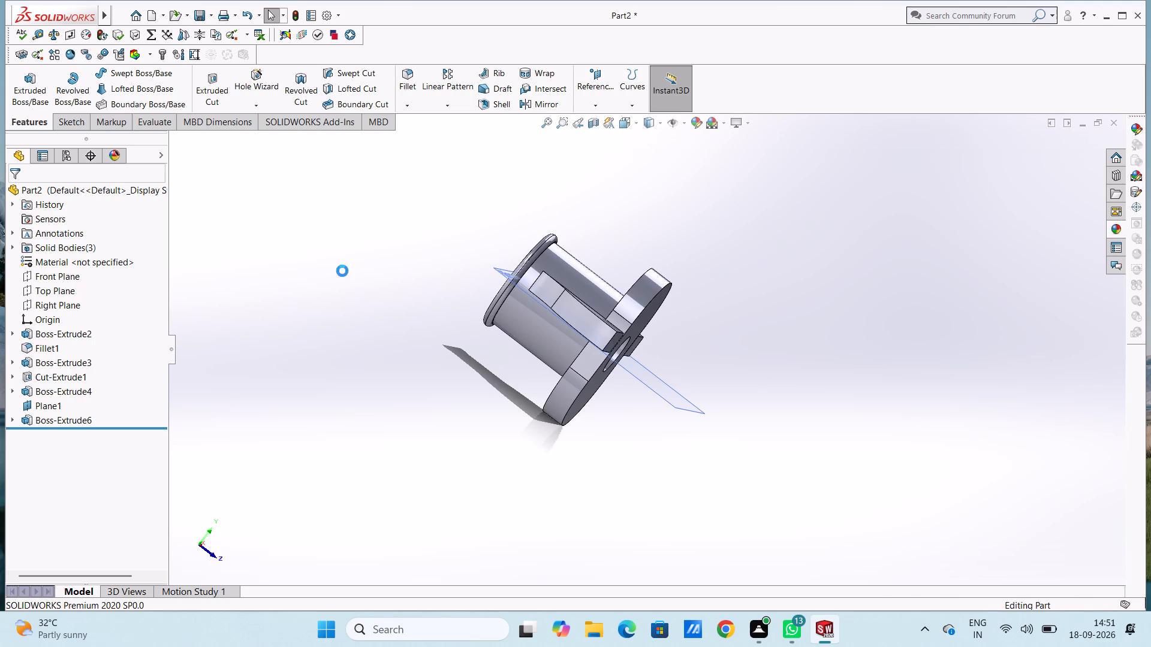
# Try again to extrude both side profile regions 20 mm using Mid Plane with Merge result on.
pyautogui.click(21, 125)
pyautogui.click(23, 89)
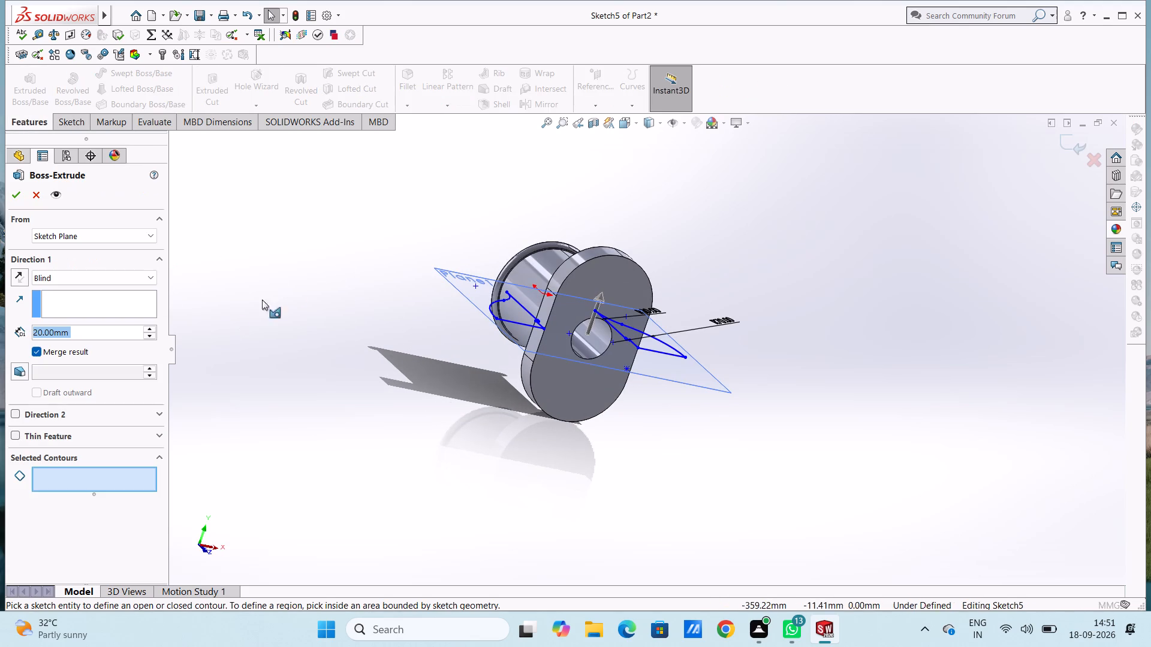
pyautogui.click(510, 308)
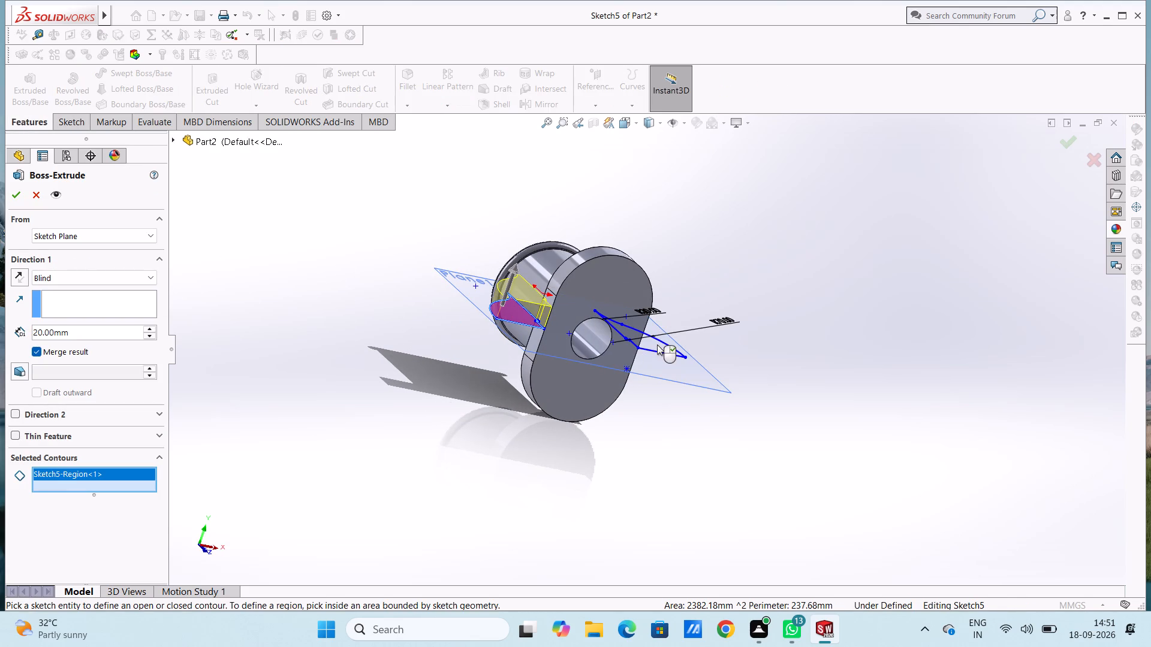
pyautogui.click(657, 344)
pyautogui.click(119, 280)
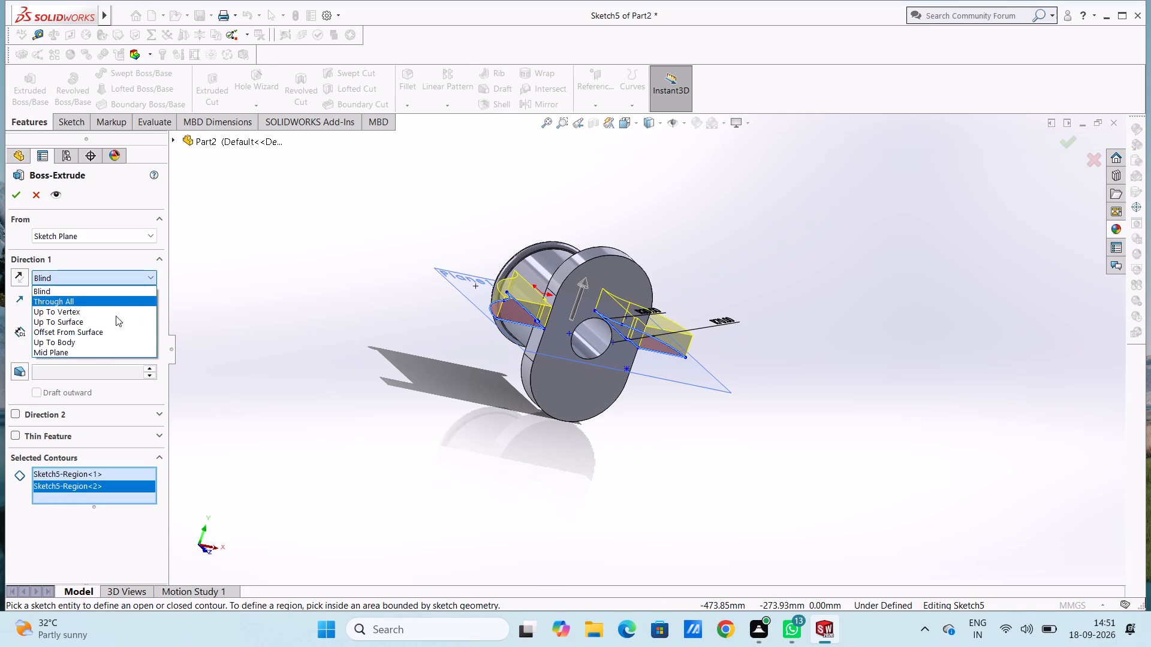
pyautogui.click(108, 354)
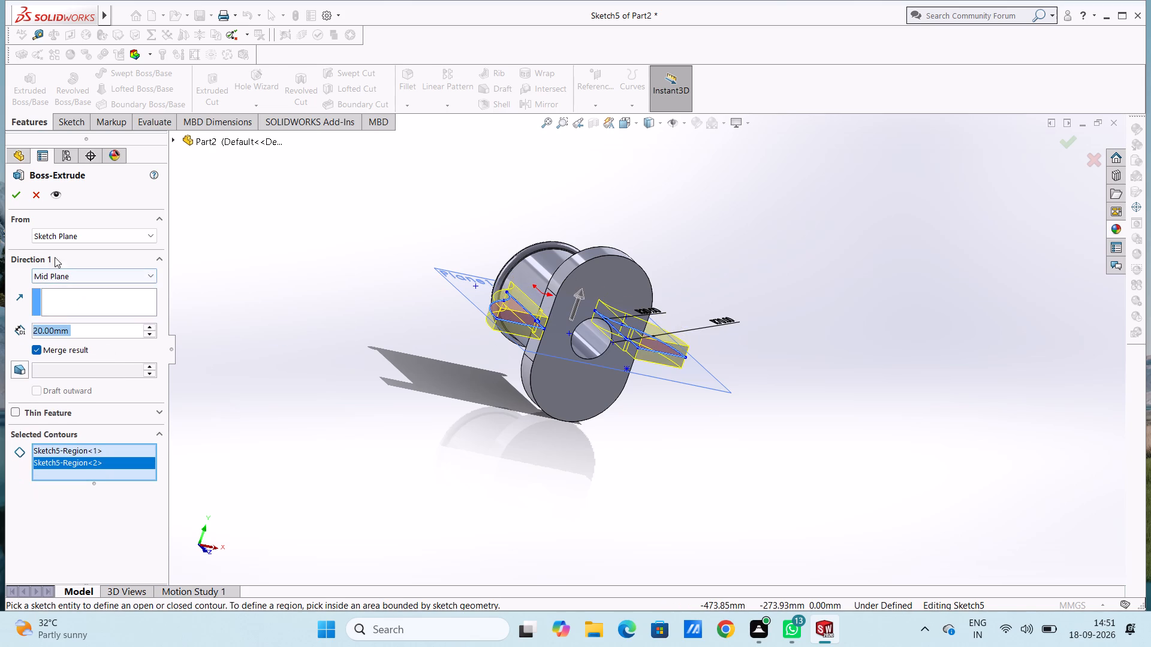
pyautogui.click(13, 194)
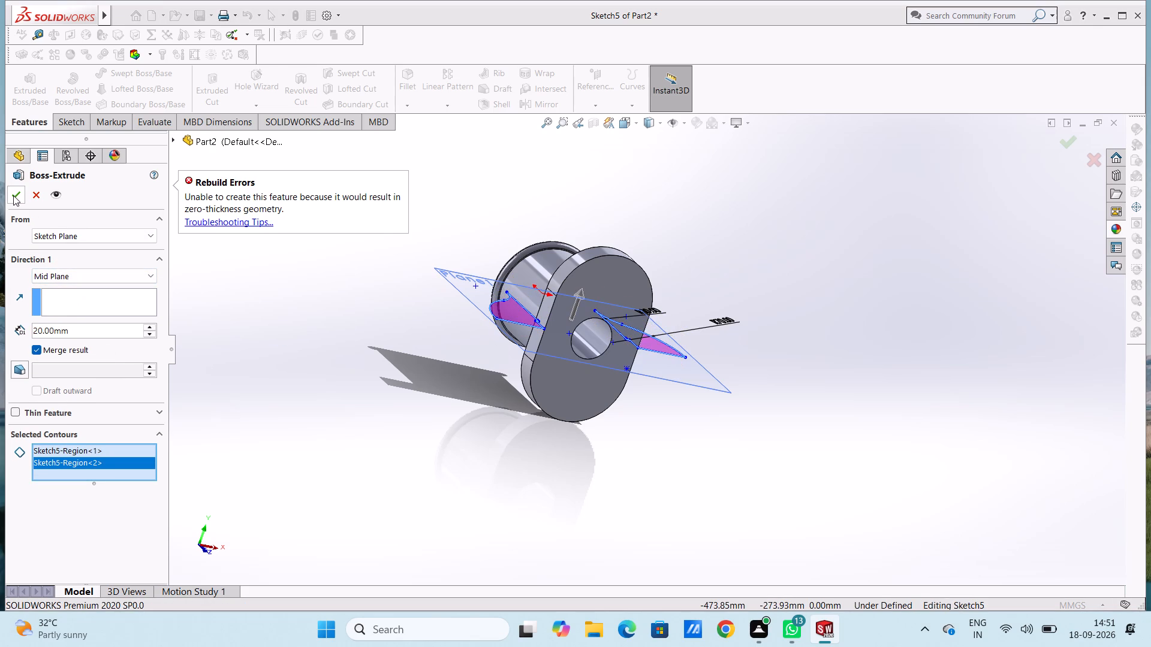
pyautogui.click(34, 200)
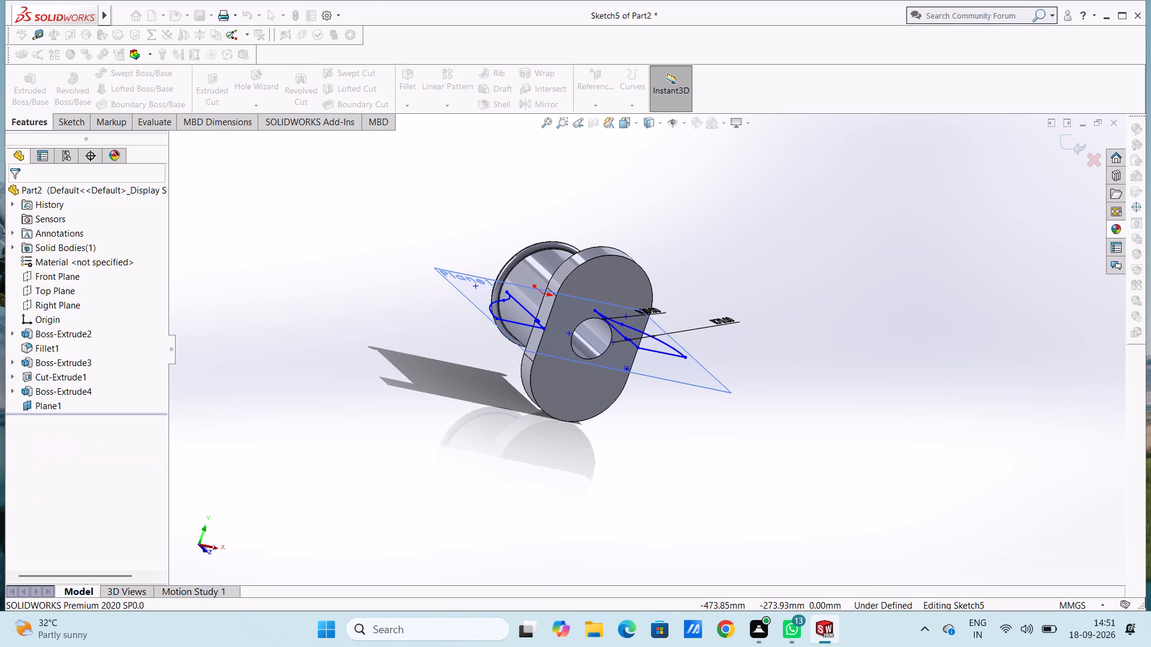
# Extrude both side profile regions 20 mm using Mid Plane with Merge result off.
pyautogui.click(25, 108)
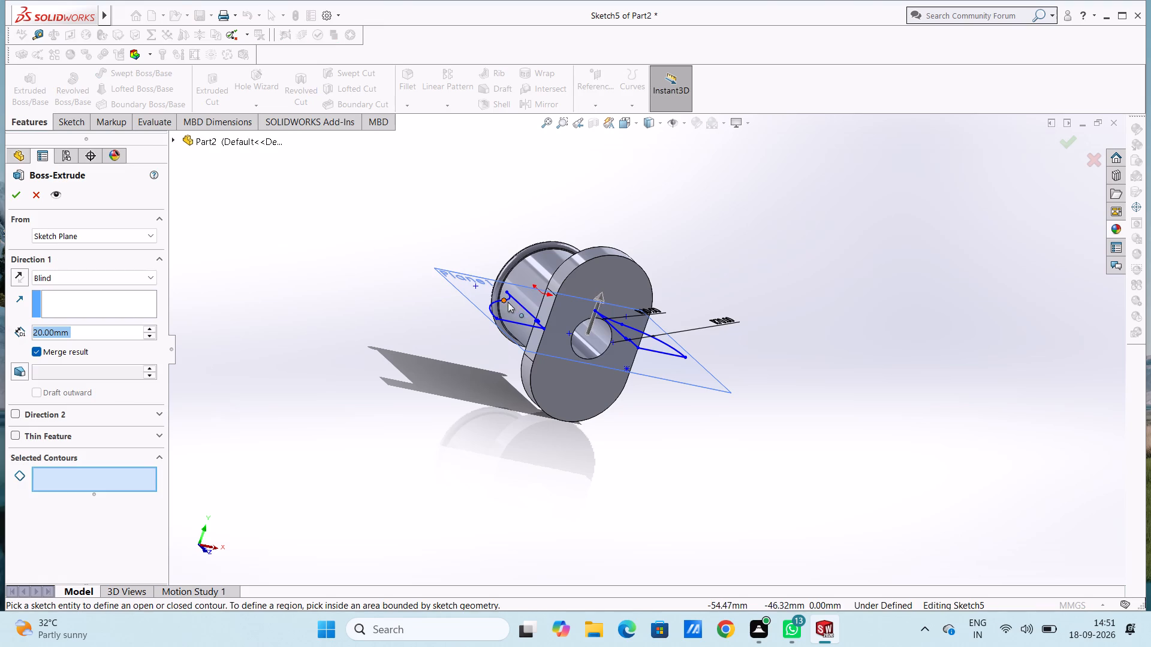
pyautogui.click(511, 308)
pyautogui.click(652, 339)
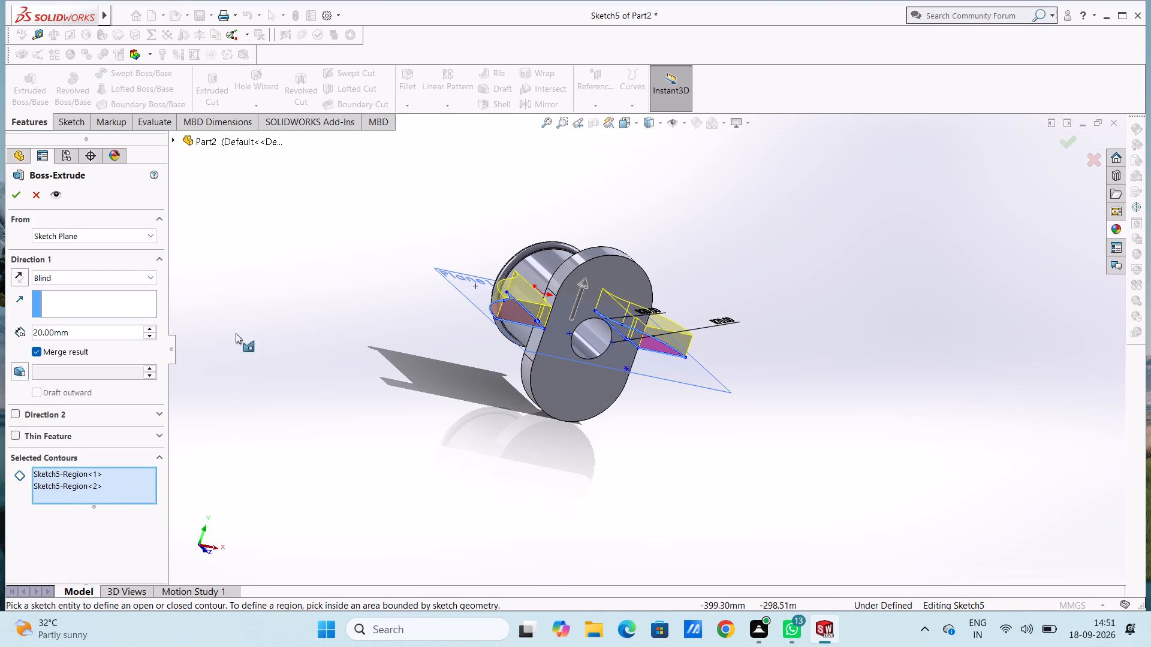
pyautogui.click(123, 271)
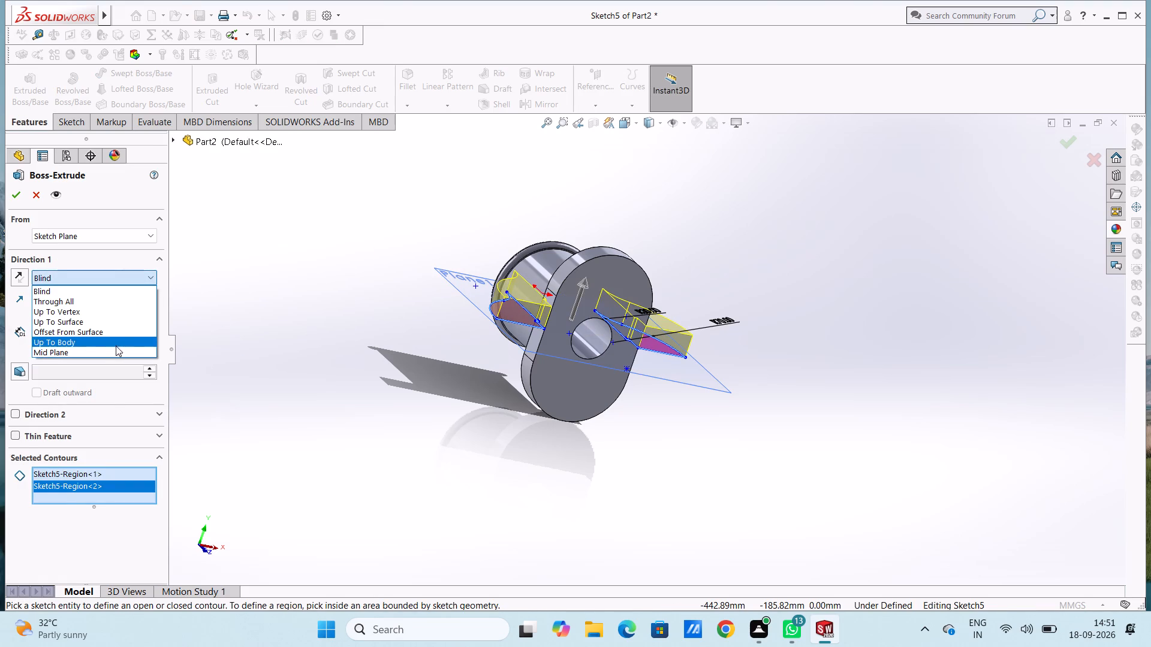
pyautogui.click(115, 352)
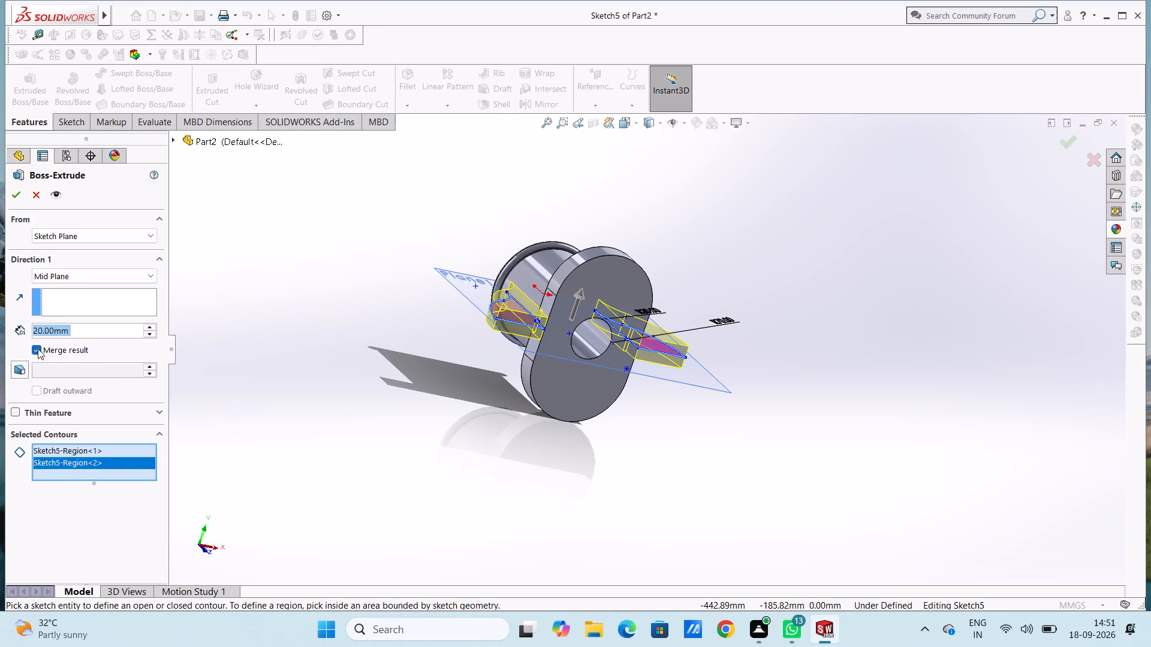
pyautogui.click(38, 348)
pyautogui.click(13, 196)
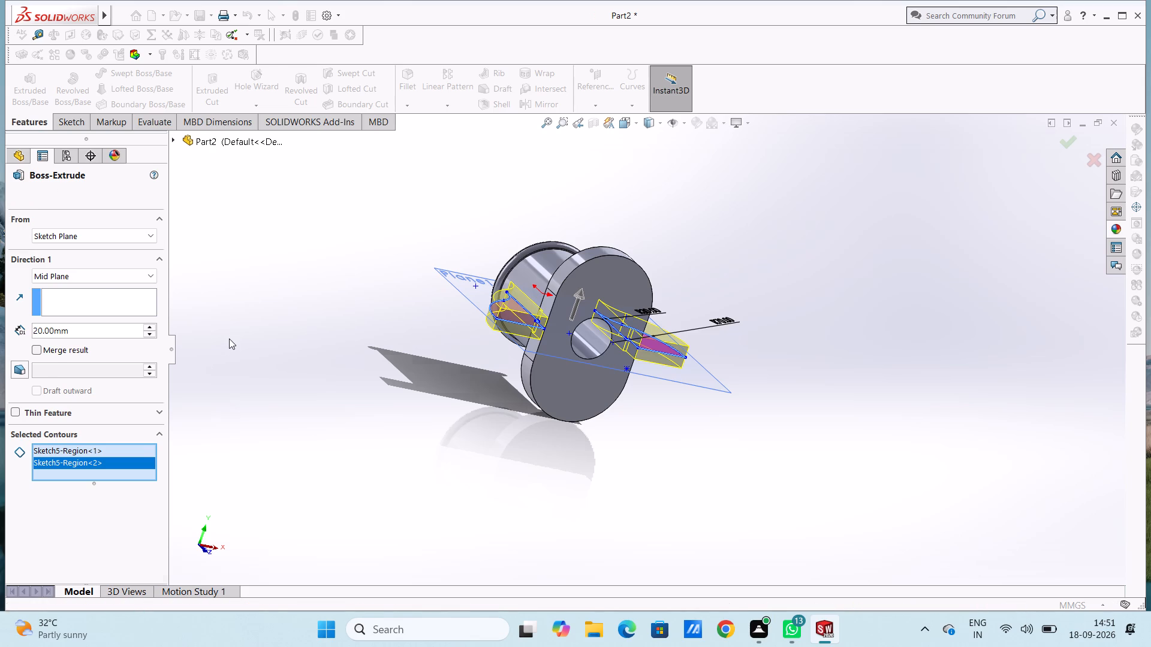
pyautogui.click(234, 328)
# Hide the reference plane Plane1.
pyautogui.moveTo(257, 285); pyautogui.dragTo(349, 338, button='middle')
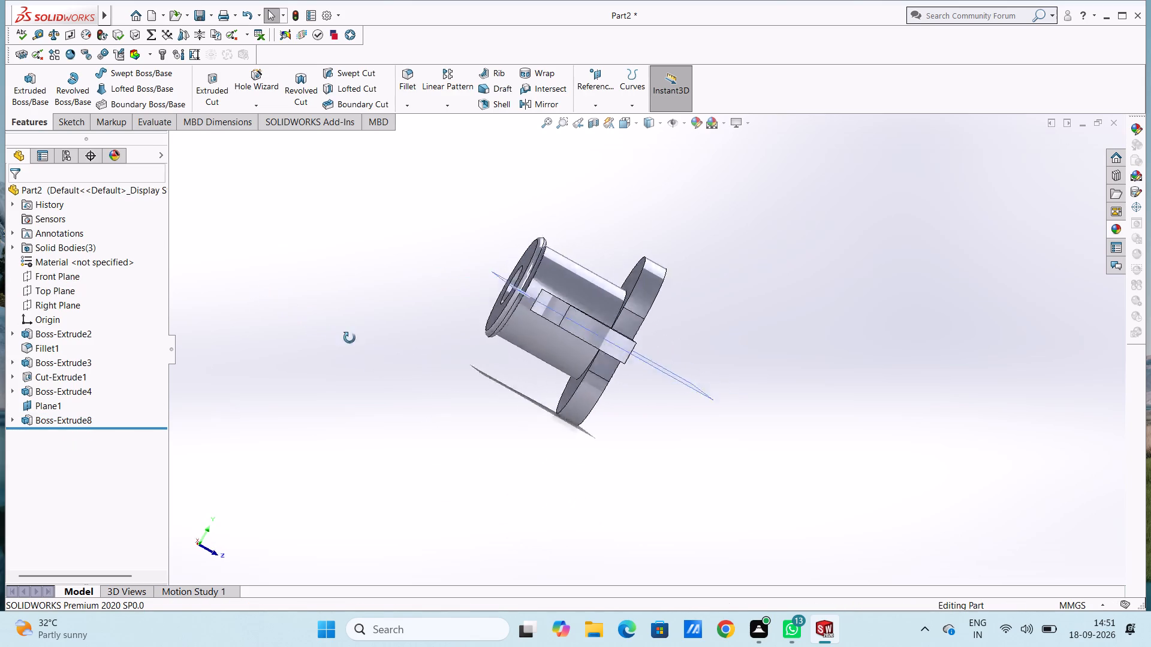
pyautogui.moveTo(349, 338); pyautogui.dragTo(348, 337, button='middle')
pyautogui.moveTo(349, 338); pyautogui.dragTo(372, 513, button='middle')
pyautogui.moveTo(417, 318); pyautogui.dragTo(367, 348, button='middle')
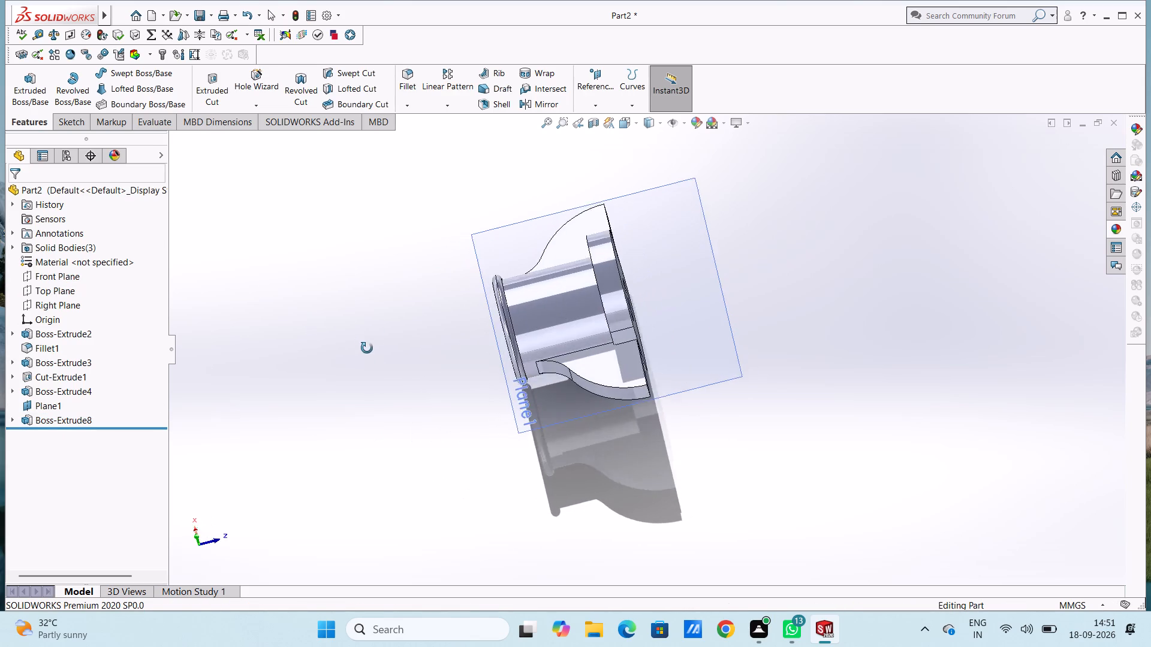
pyautogui.moveTo(367, 348); pyautogui.dragTo(384, 427, button='middle')
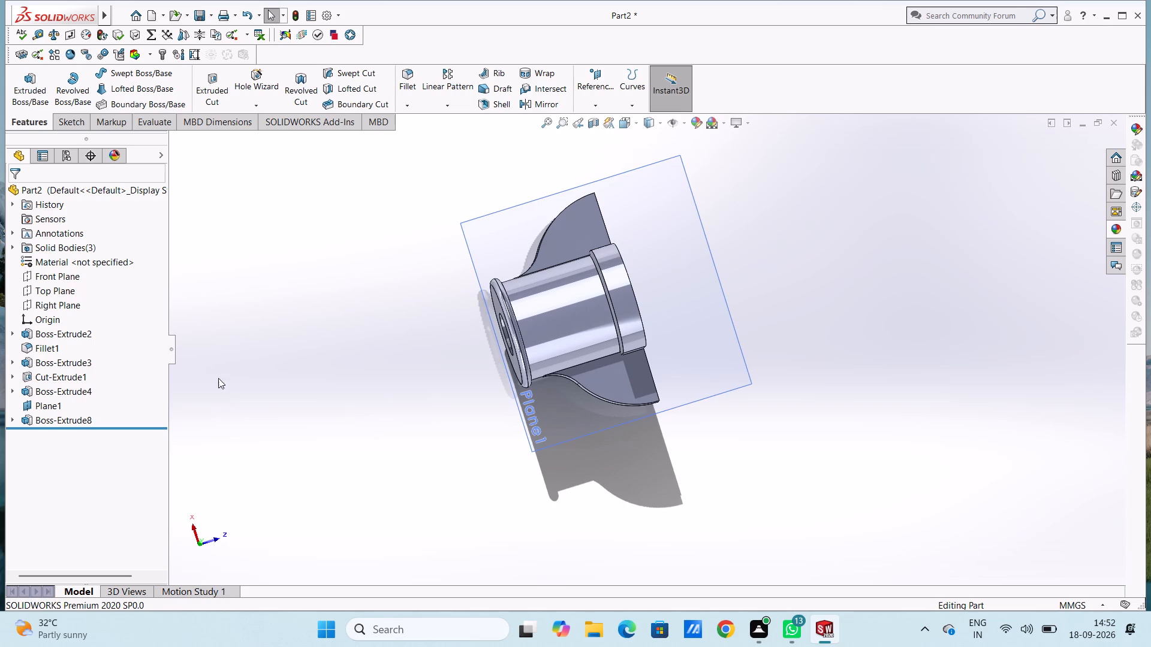
pyautogui.click(51, 406)
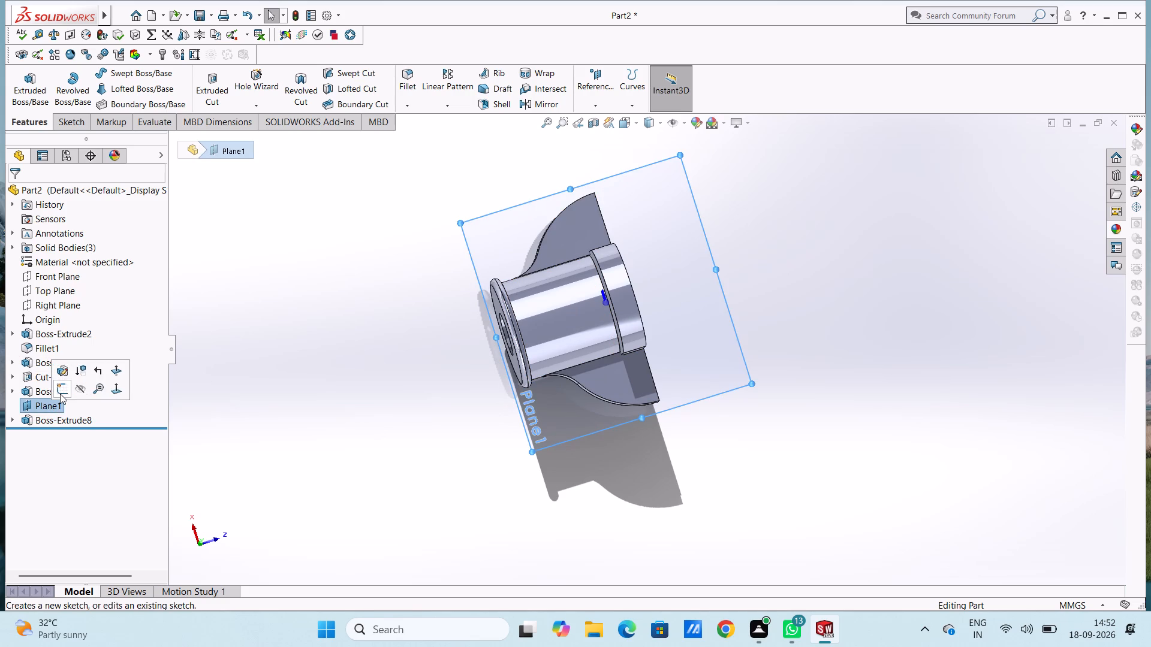
pyautogui.click(80, 384)
pyautogui.click(257, 361)
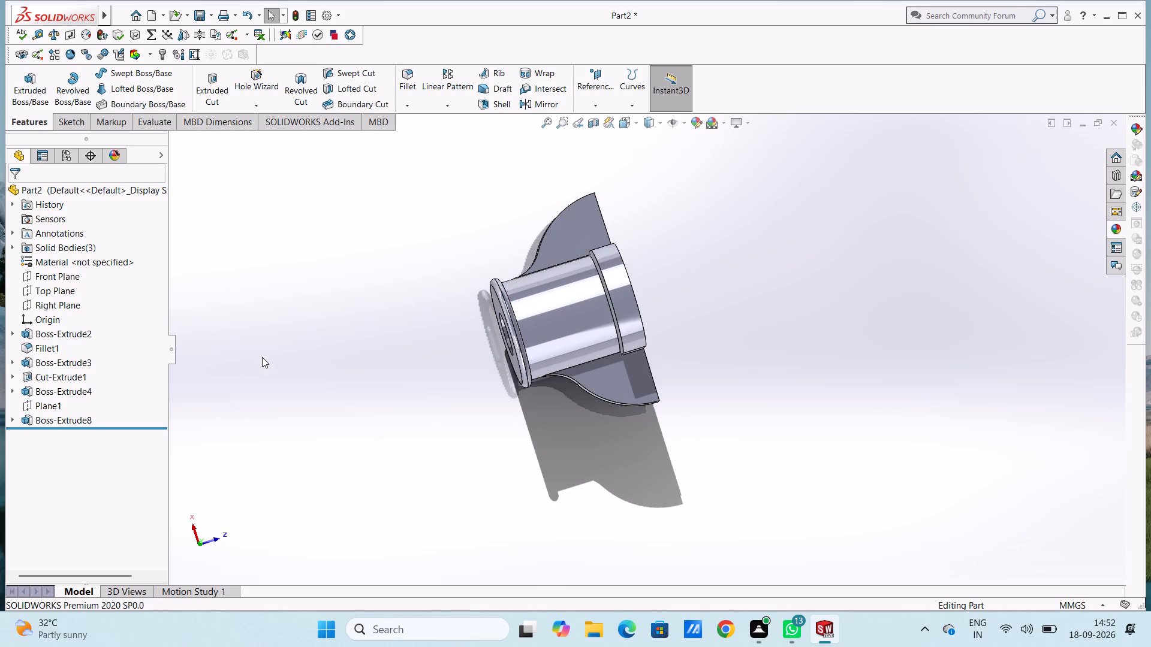
# Examine the side ribs against the cylinder and flange in rotated, front, top and left views.
pyautogui.moveTo(264, 350); pyautogui.dragTo(272, 265, button='middle')
pyautogui.moveTo(303, 326); pyautogui.dragTo(291, 222, button='middle')
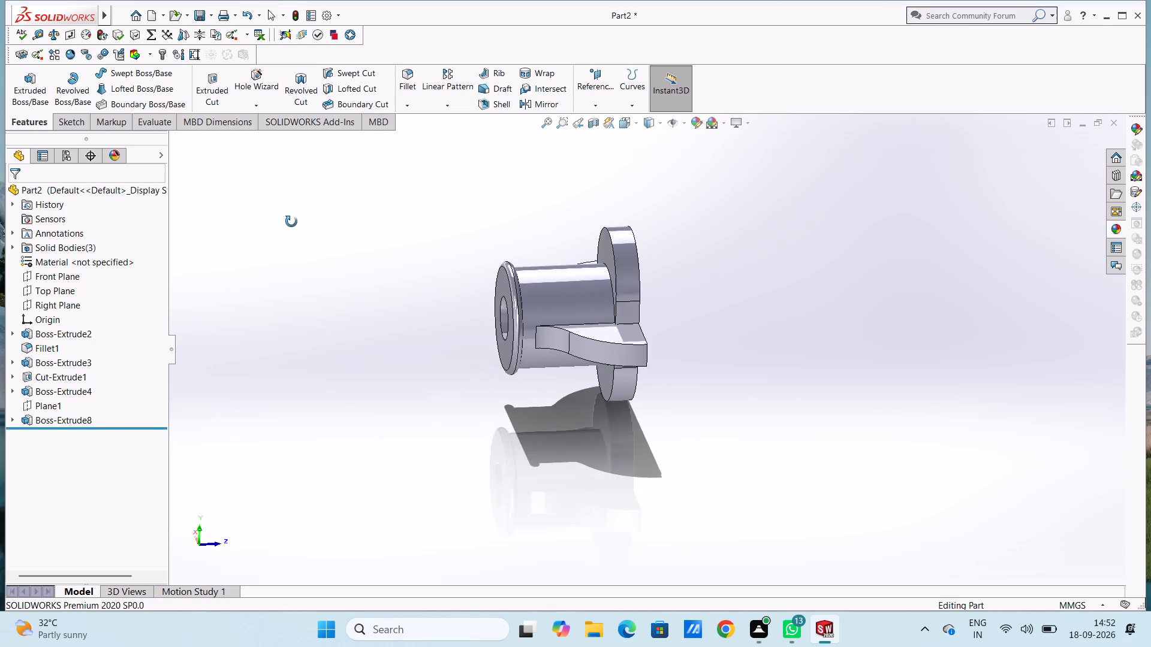
pyautogui.moveTo(291, 222); pyautogui.dragTo(293, 222, button='middle')
pyautogui.hotkey('ctrl', '1')
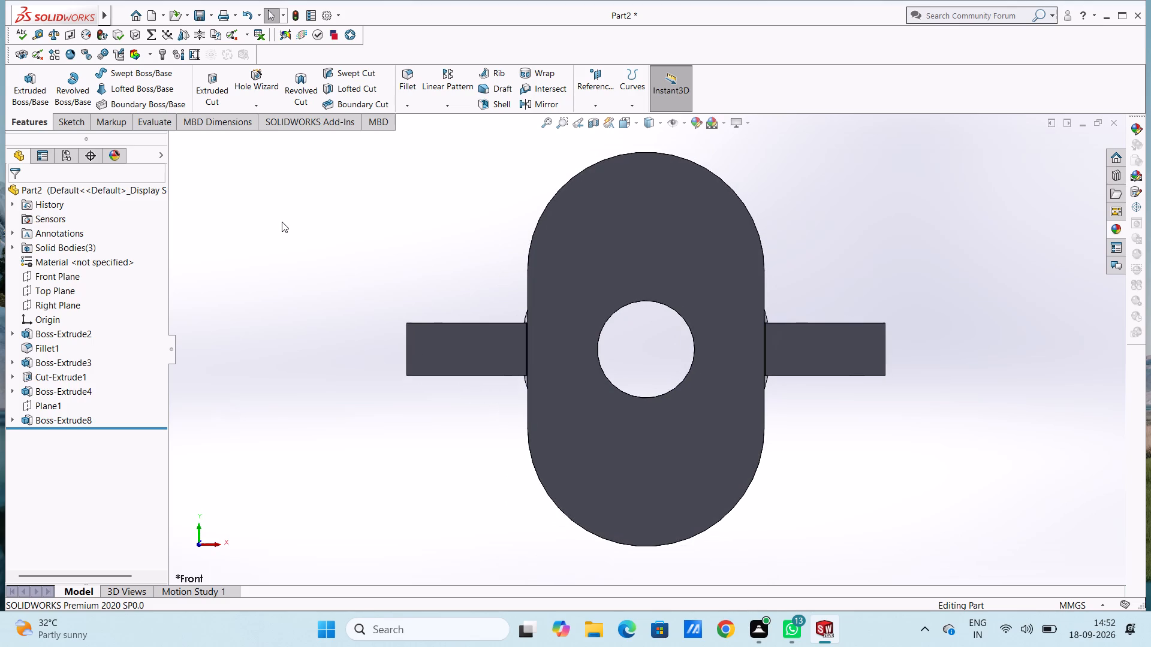
pyautogui.moveTo(402, 221); pyautogui.dragTo(421, 362, button='middle')
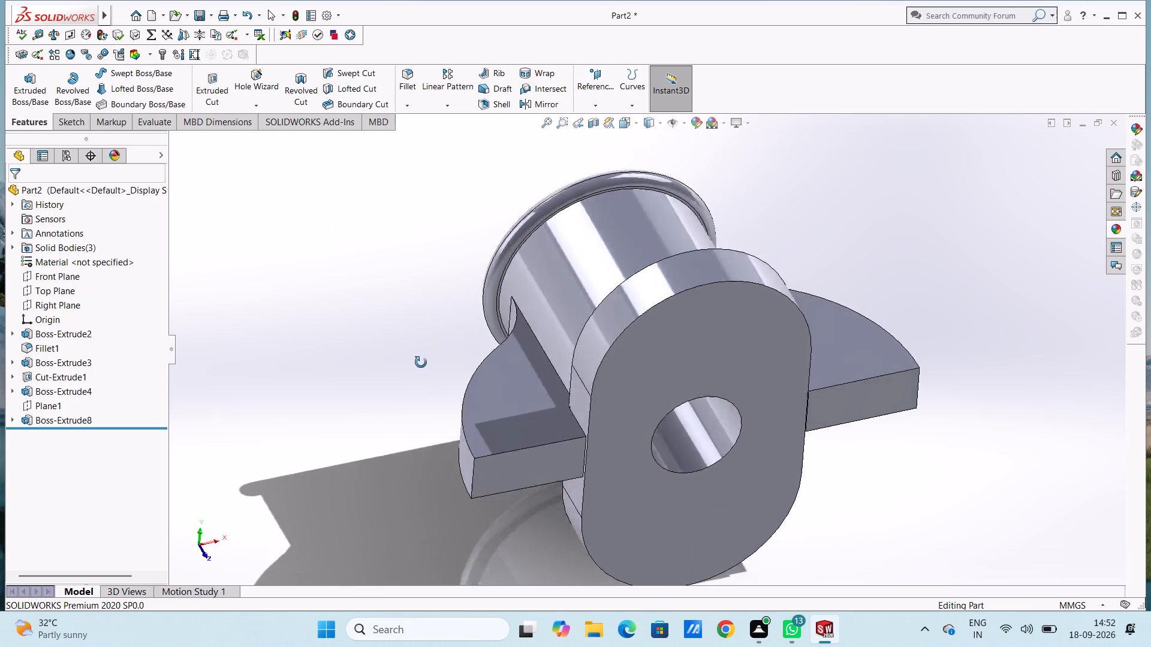
pyautogui.moveTo(421, 362); pyautogui.dragTo(420, 462, button='middle')
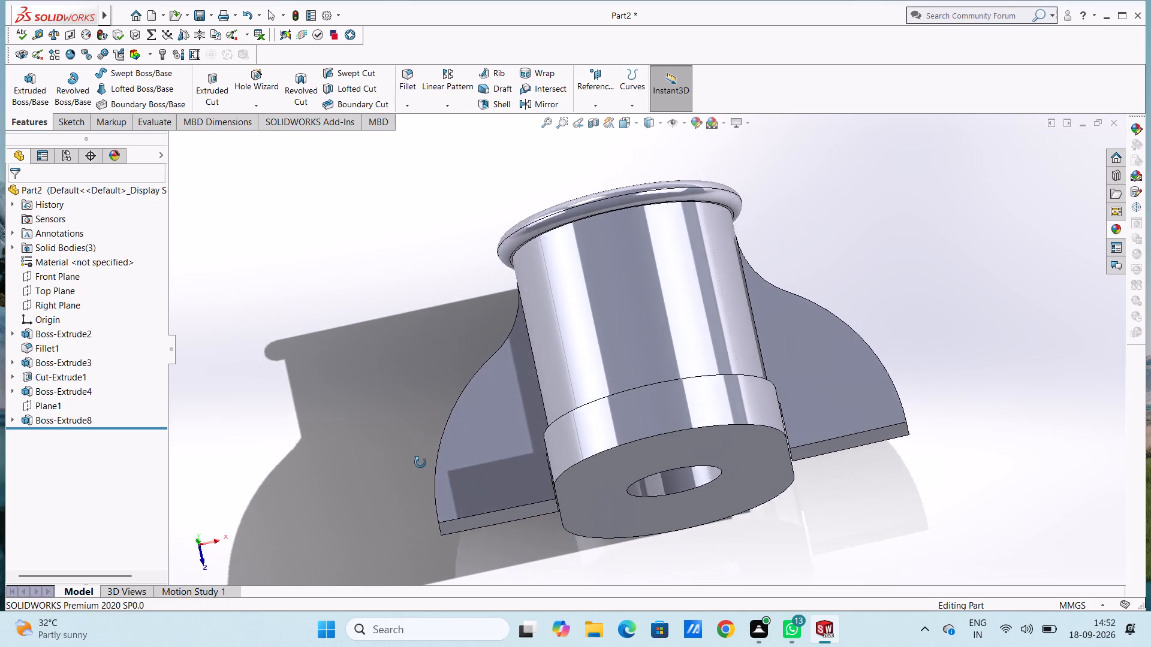
pyautogui.moveTo(420, 462); pyautogui.dragTo(424, 505, button='middle')
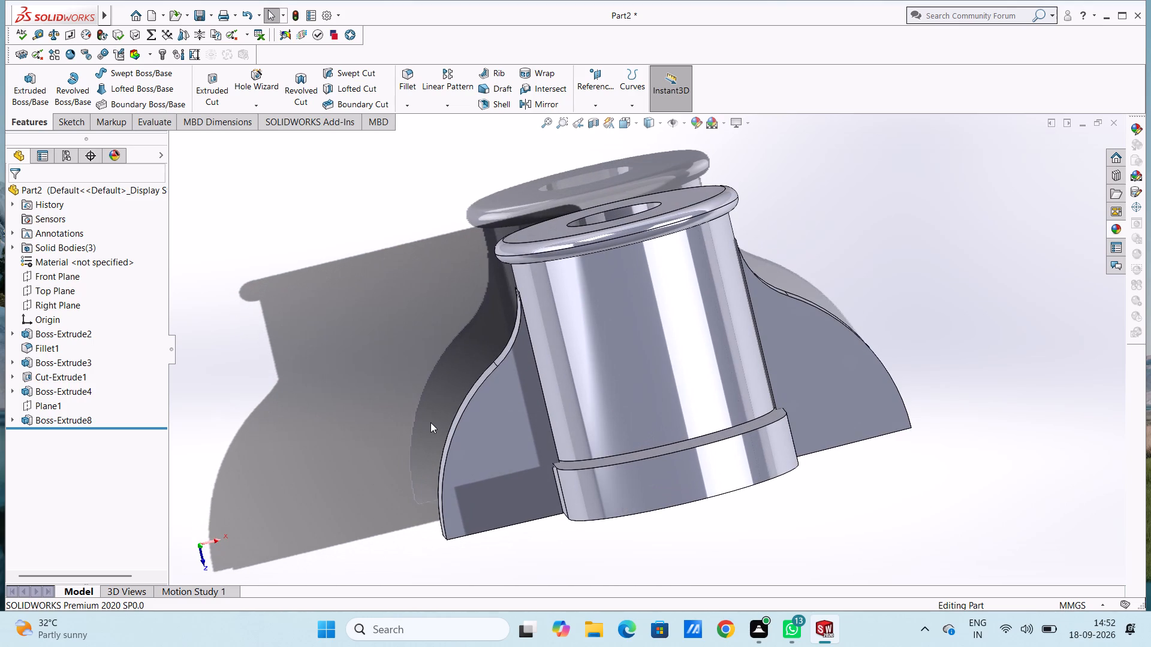
pyautogui.hotkey('ctrl', '5')
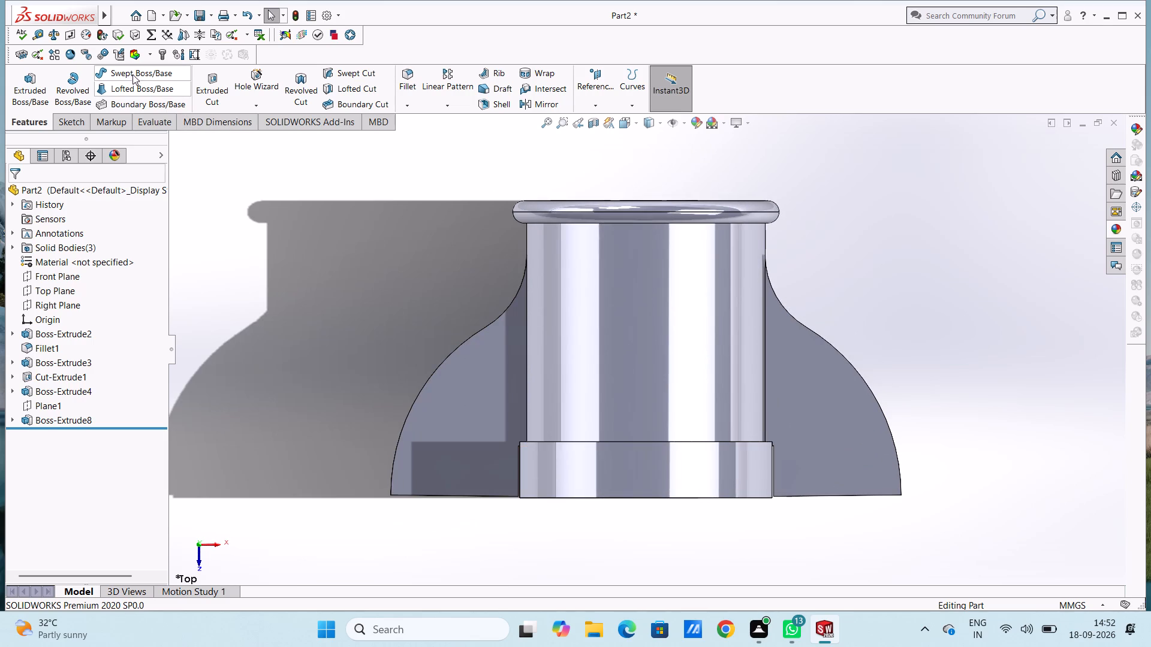
pyautogui.click(666, 272)
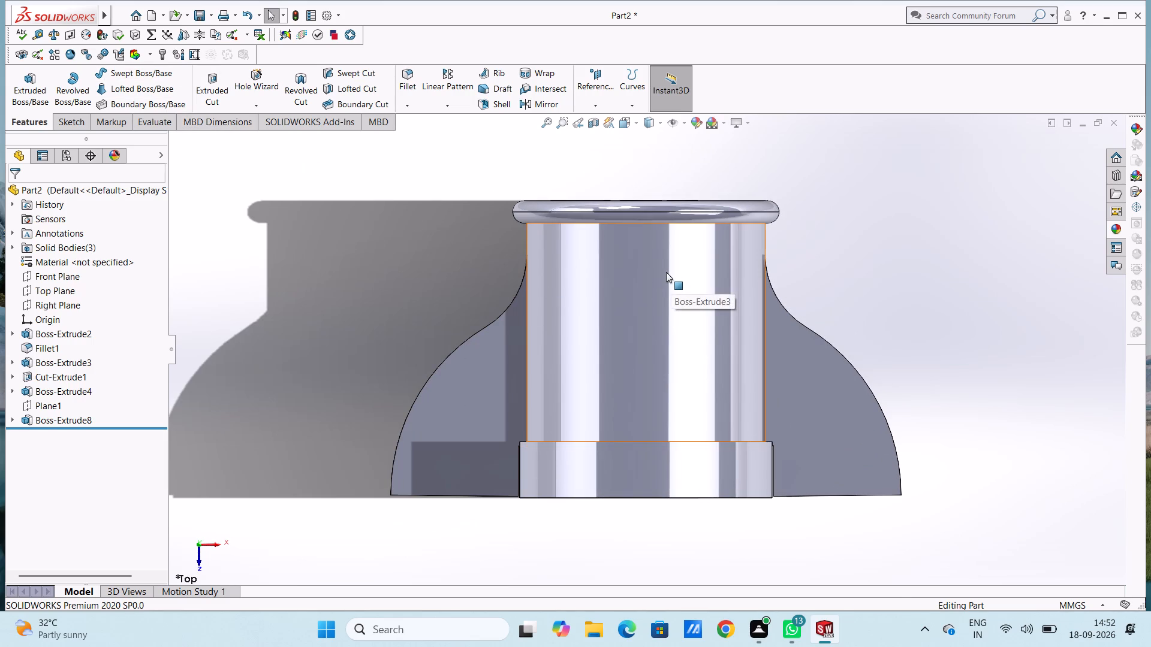
pyautogui.click(396, 253)
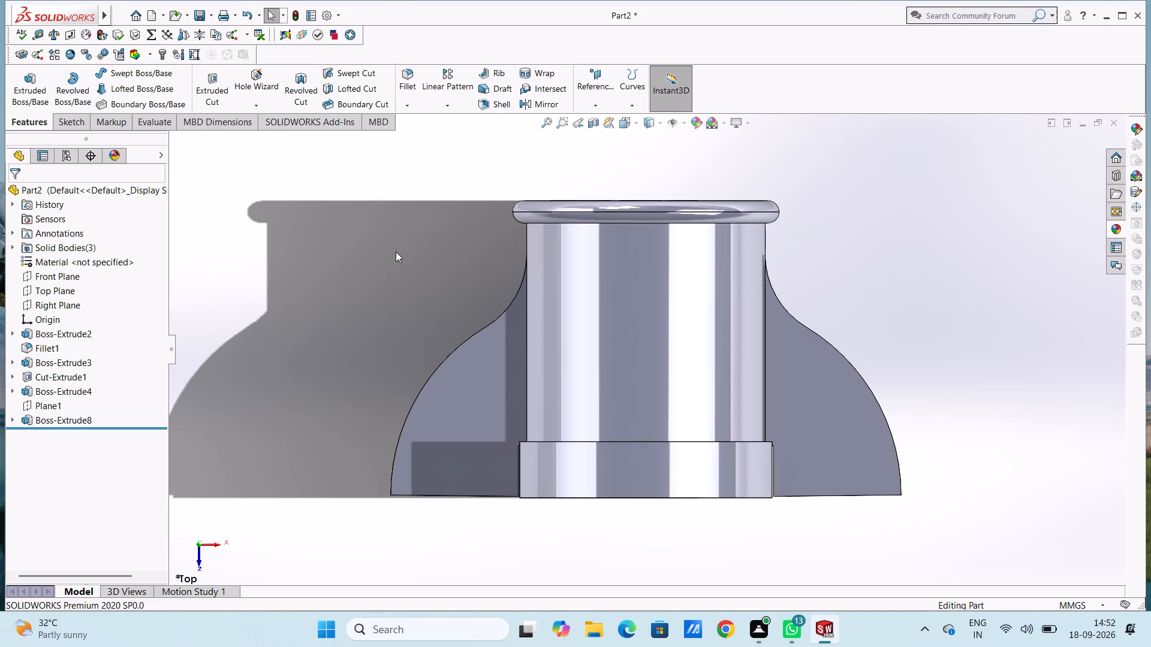
pyautogui.hotkey('ctrl', '1')
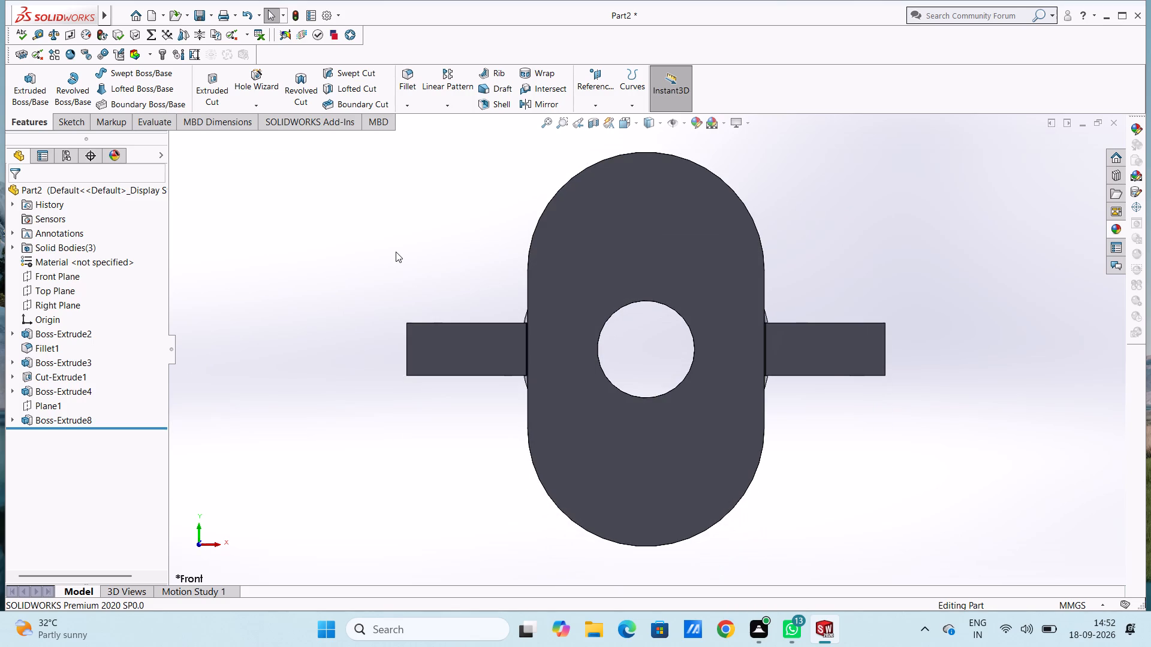
pyautogui.hotkey('ctrl', '3')
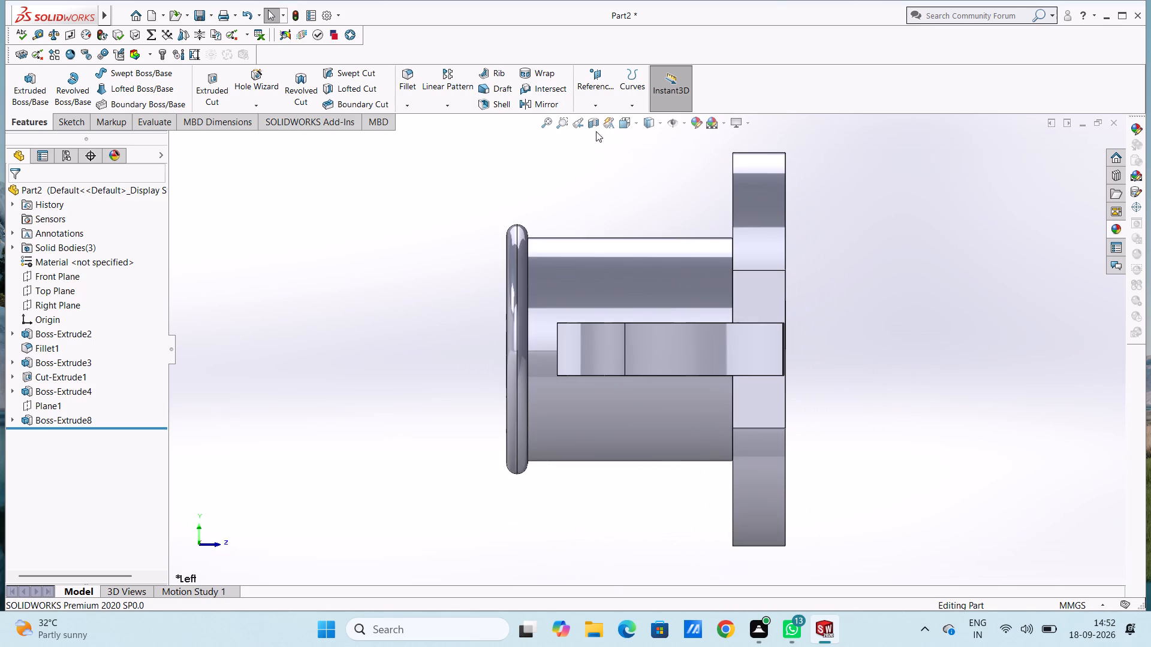
# Create a reference plane offset 0 mm from the Top Plane.
pyautogui.click(596, 79)
pyautogui.click(604, 120)
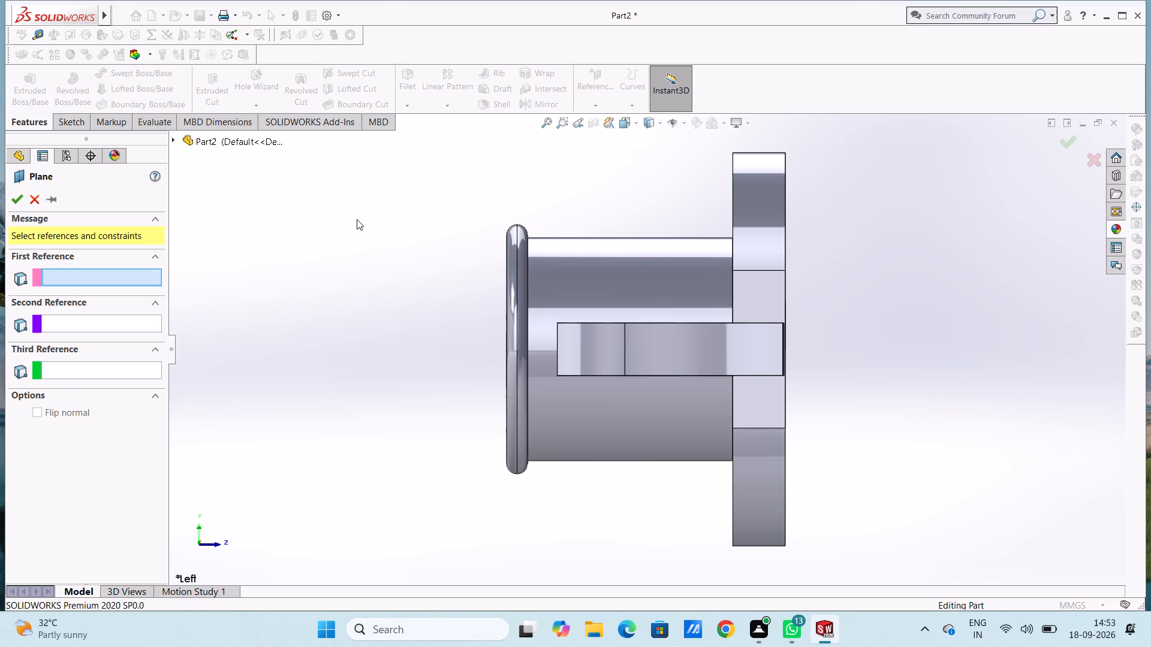
pyautogui.click(186, 141)
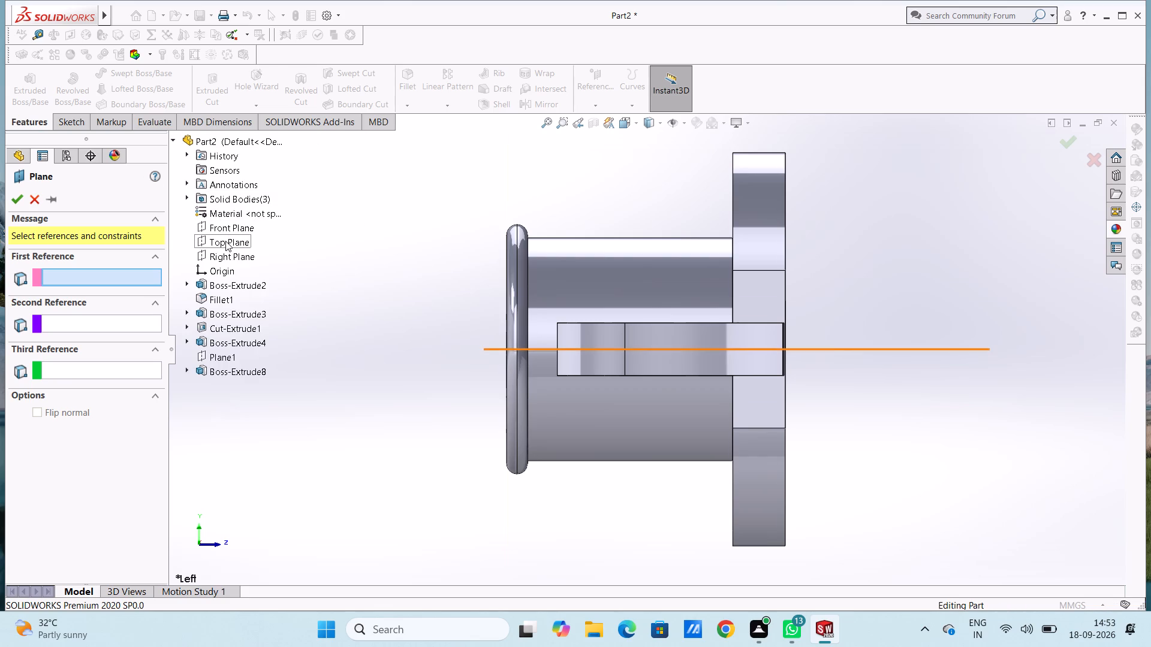
pyautogui.click(225, 241)
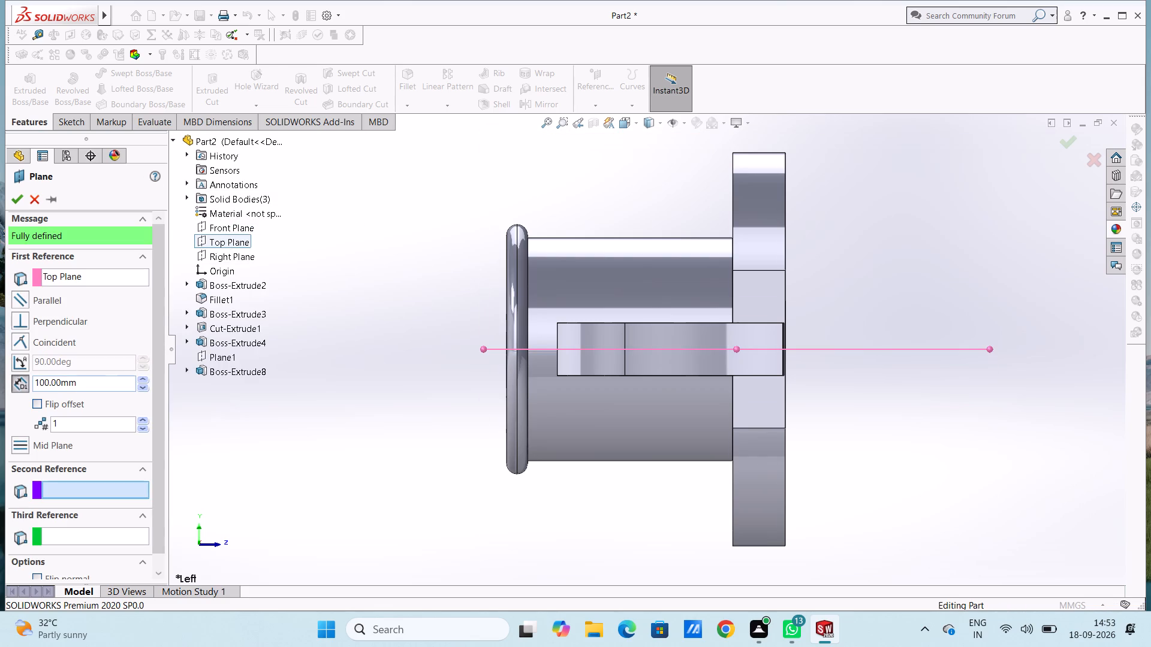
pyautogui.doubleClick(92, 383)
pyautogui.press('0')
pyautogui.press('Return')
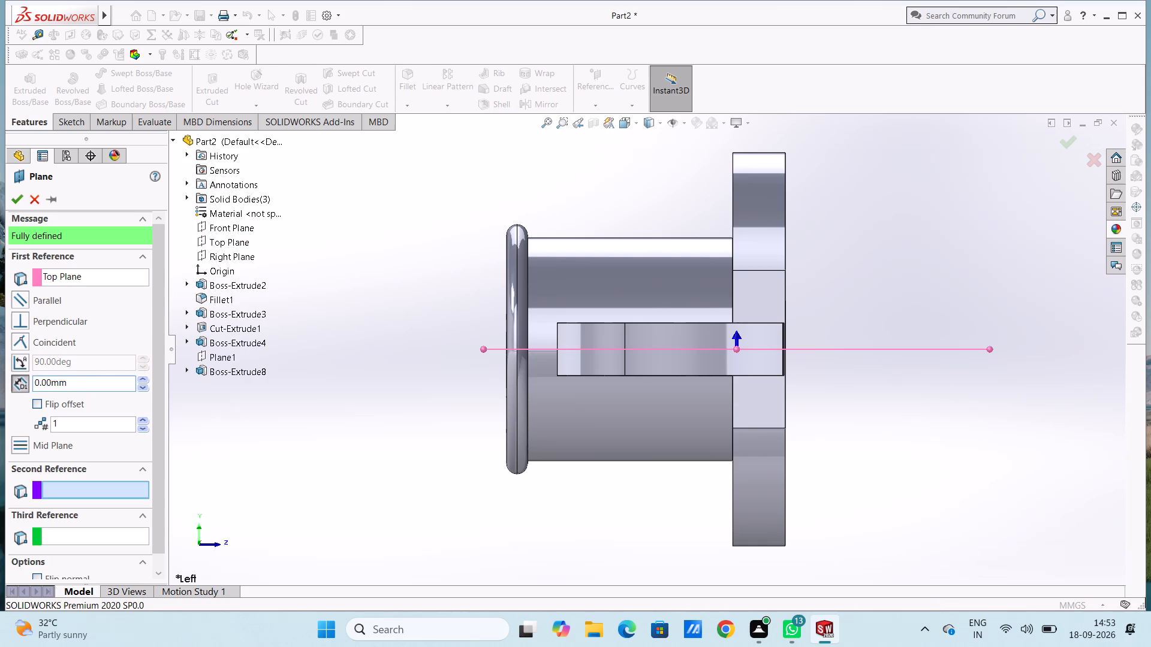
pyautogui.click(10, 195)
pyautogui.click(209, 228)
# Open a new sketch on Plane2, viewed from the top.
pyautogui.moveTo(209, 227); pyautogui.dragTo(215, 239, button='middle')
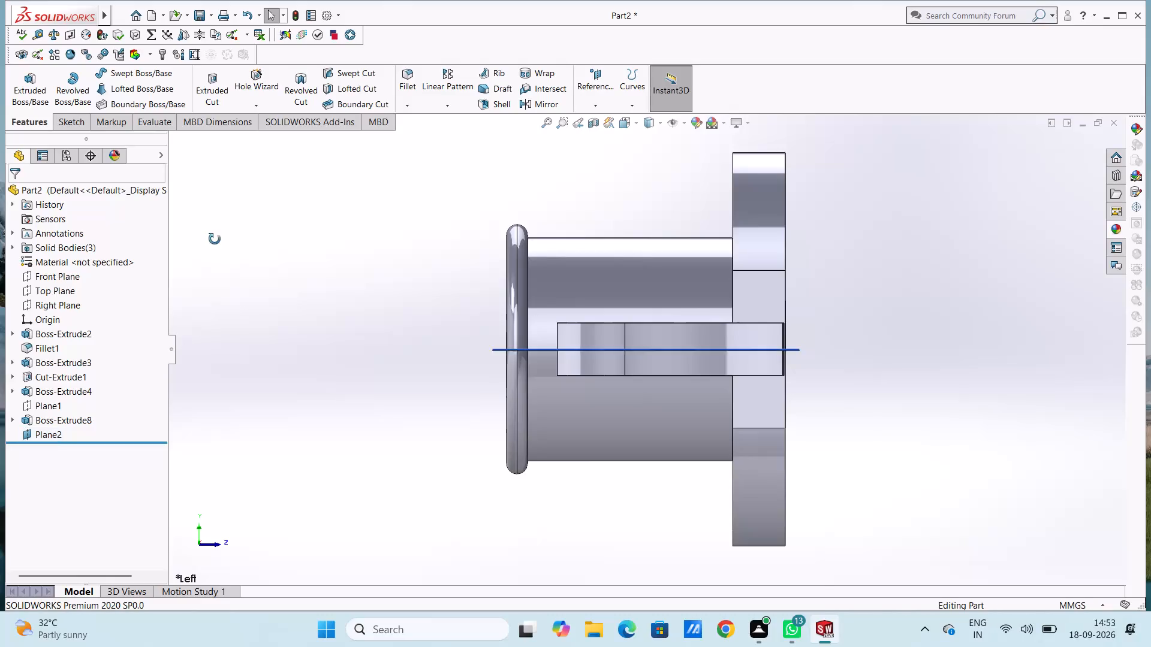
pyautogui.moveTo(215, 239); pyautogui.dragTo(260, 356, button='middle')
pyautogui.moveTo(236, 303); pyautogui.dragTo(251, 404, button='middle')
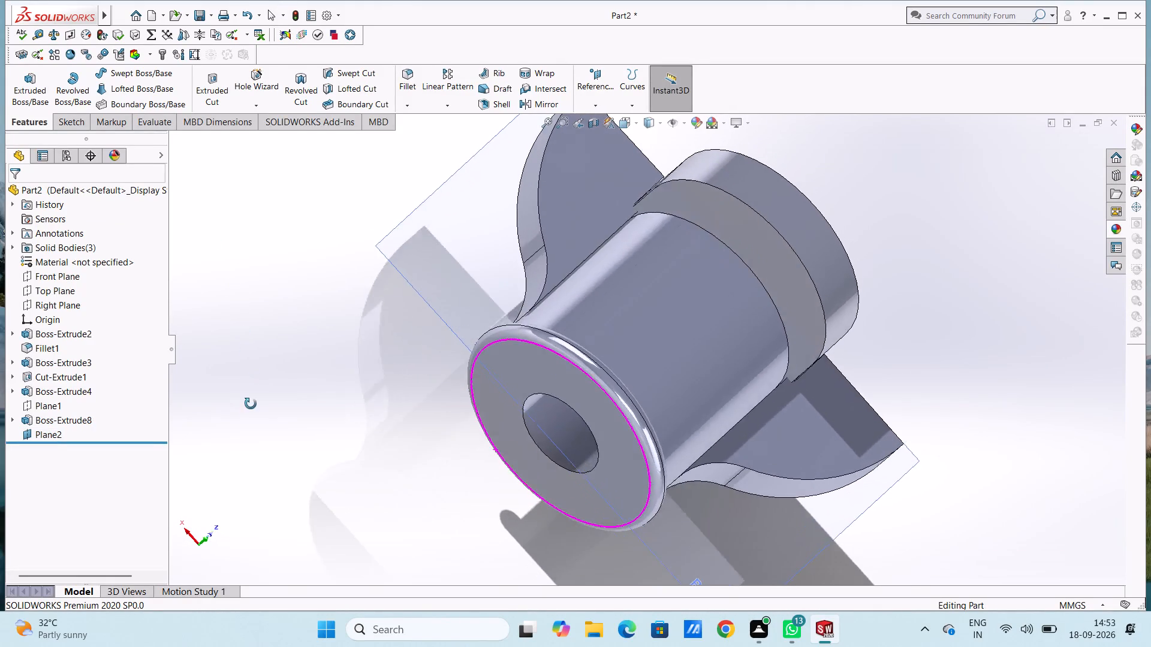
pyautogui.moveTo(251, 404); pyautogui.dragTo(249, 412, button='middle')
pyautogui.moveTo(267, 285); pyautogui.dragTo(280, 428, button='middle')
pyautogui.moveTo(330, 316); pyautogui.dragTo(306, 298, button='middle')
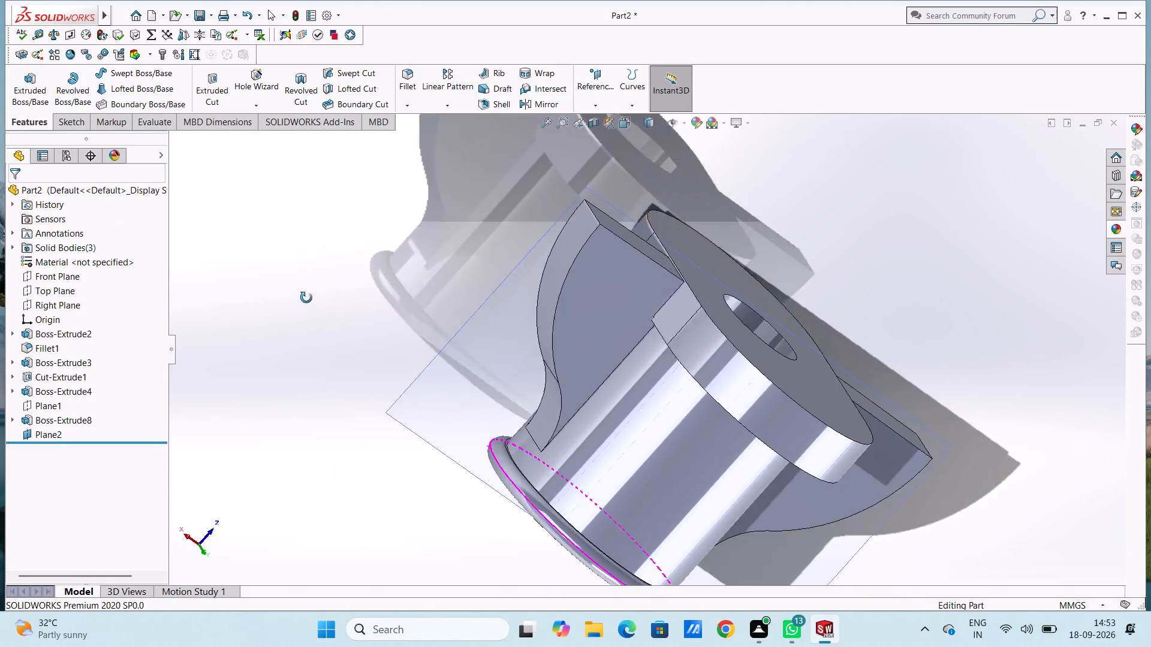
pyautogui.moveTo(306, 298); pyautogui.dragTo(255, 255, button='middle')
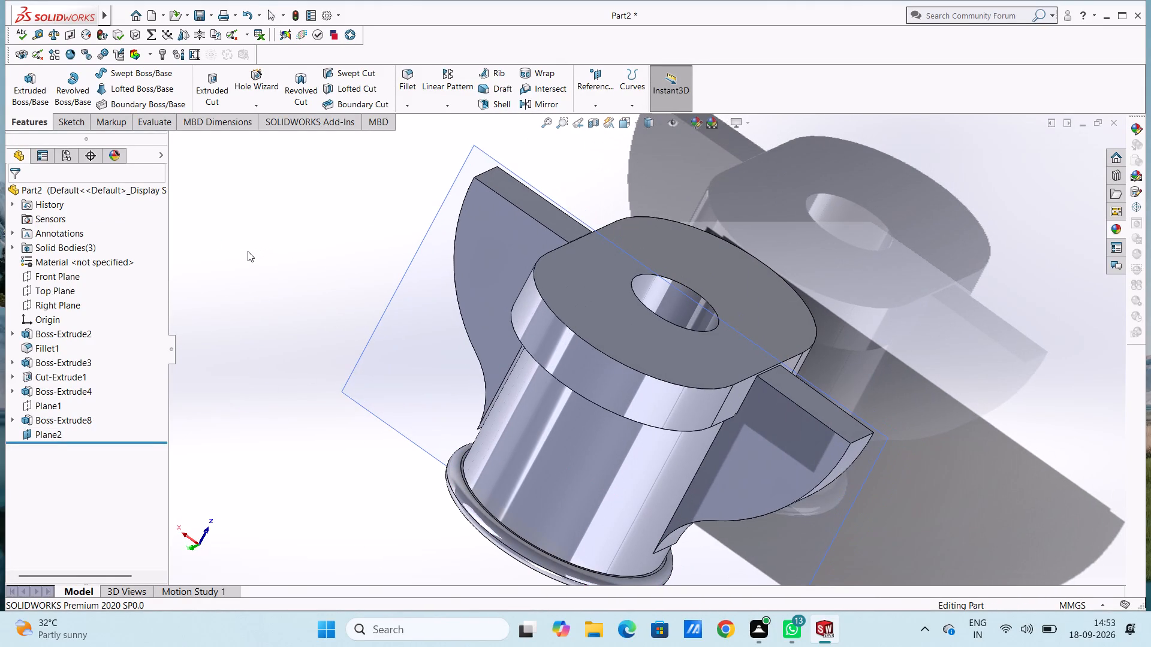
pyautogui.hotkey('ctrl', '5')
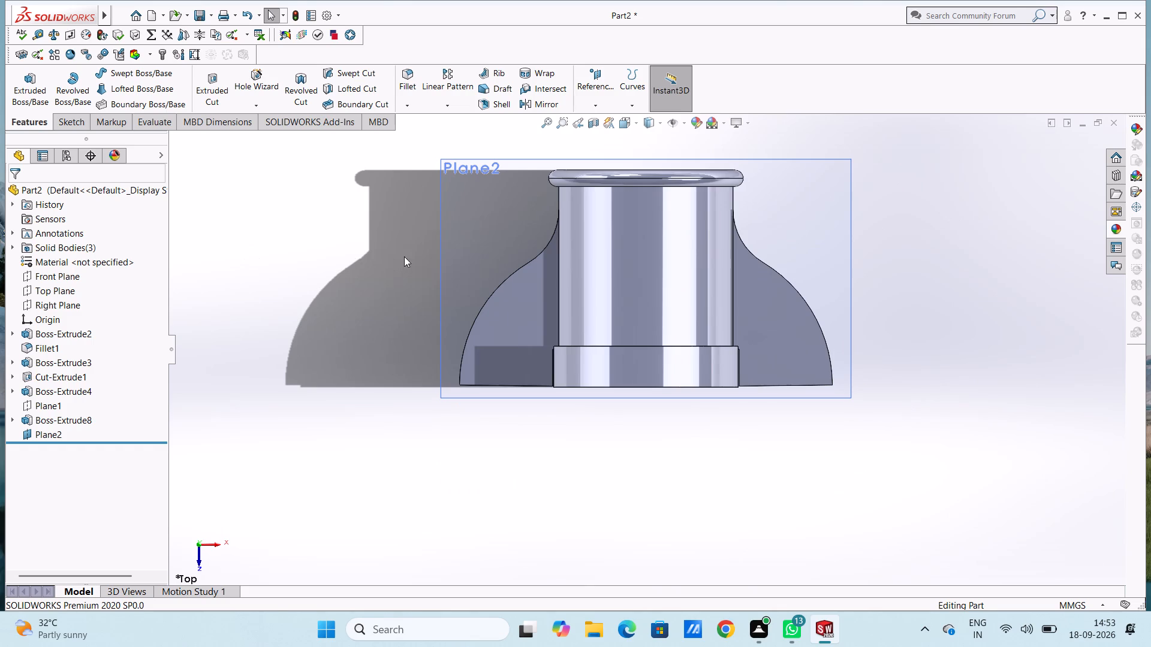
pyautogui.click(486, 252)
pyautogui.click(536, 219)
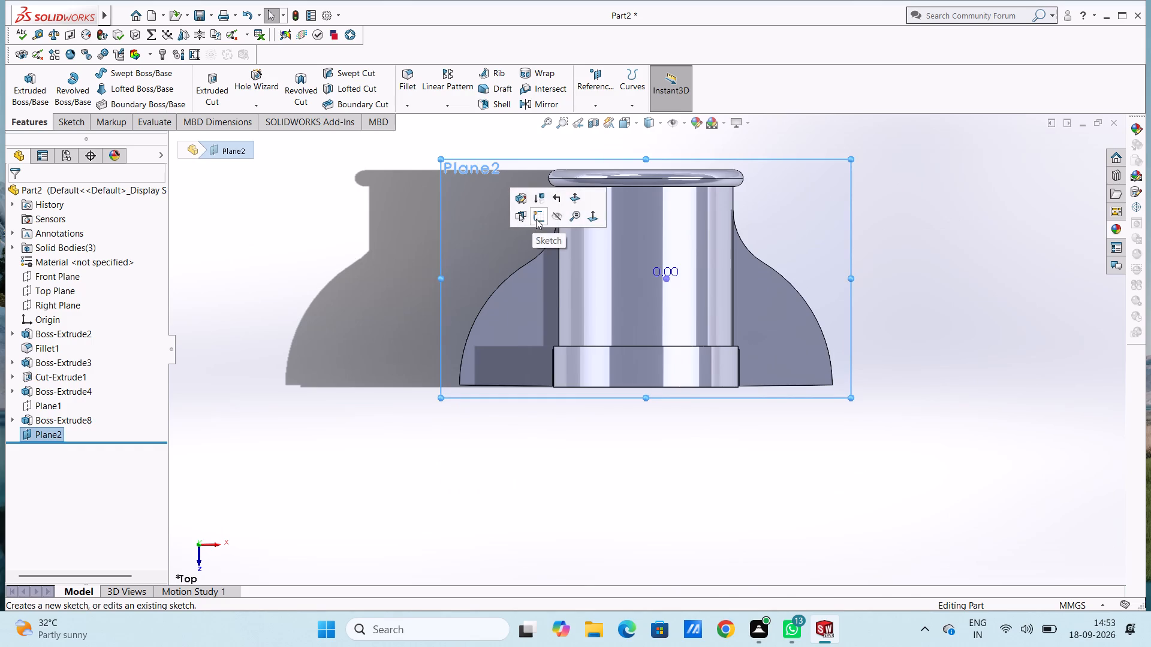
pyautogui.click(363, 255)
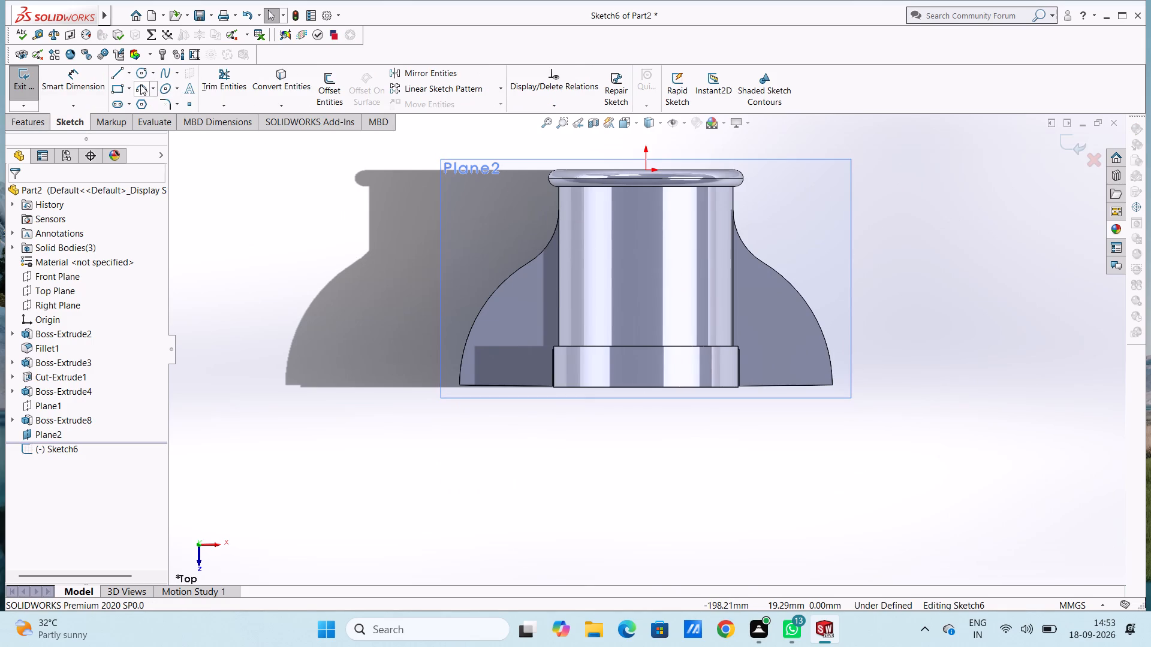
# Sketch a horizontal midpoint line below the ribs, centred under the cylinder axis, with a half-length of 88 mm.
pyautogui.click(132, 74)
pyautogui.click(138, 119)
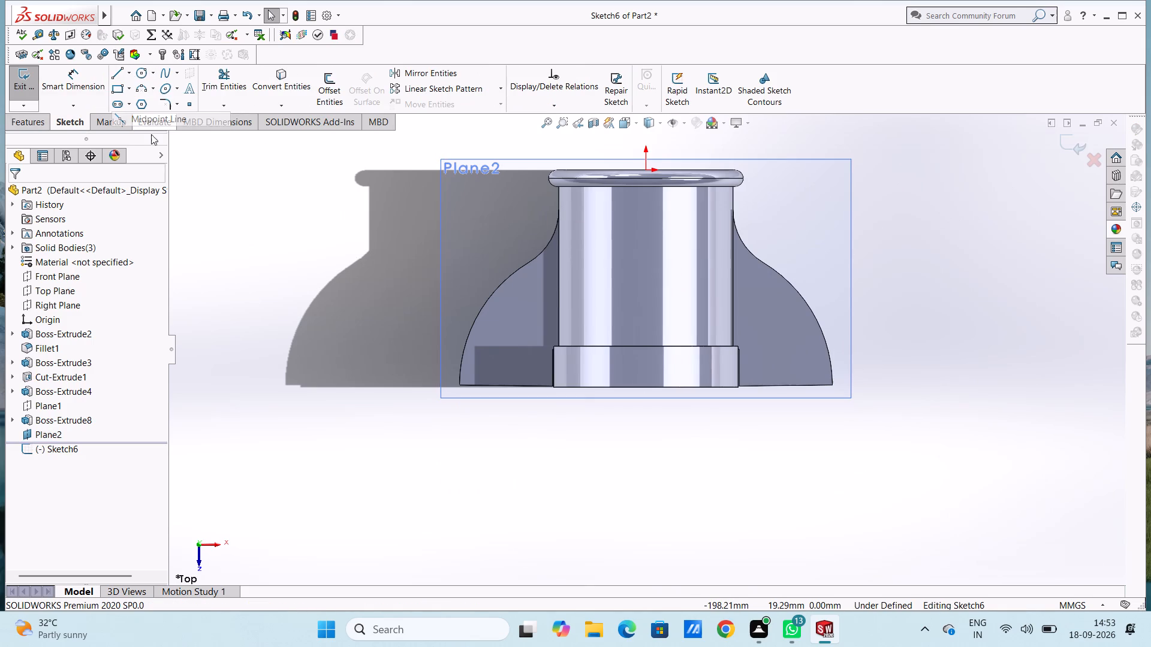
pyautogui.scroll(3, 307, 334)
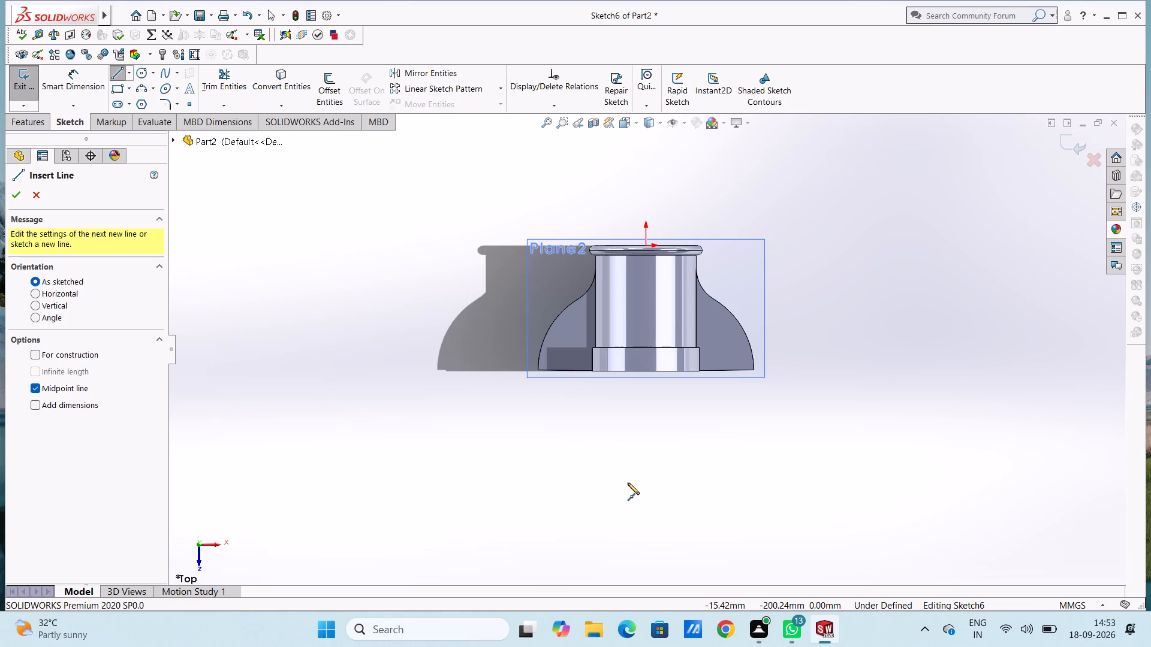
pyautogui.click(644, 482)
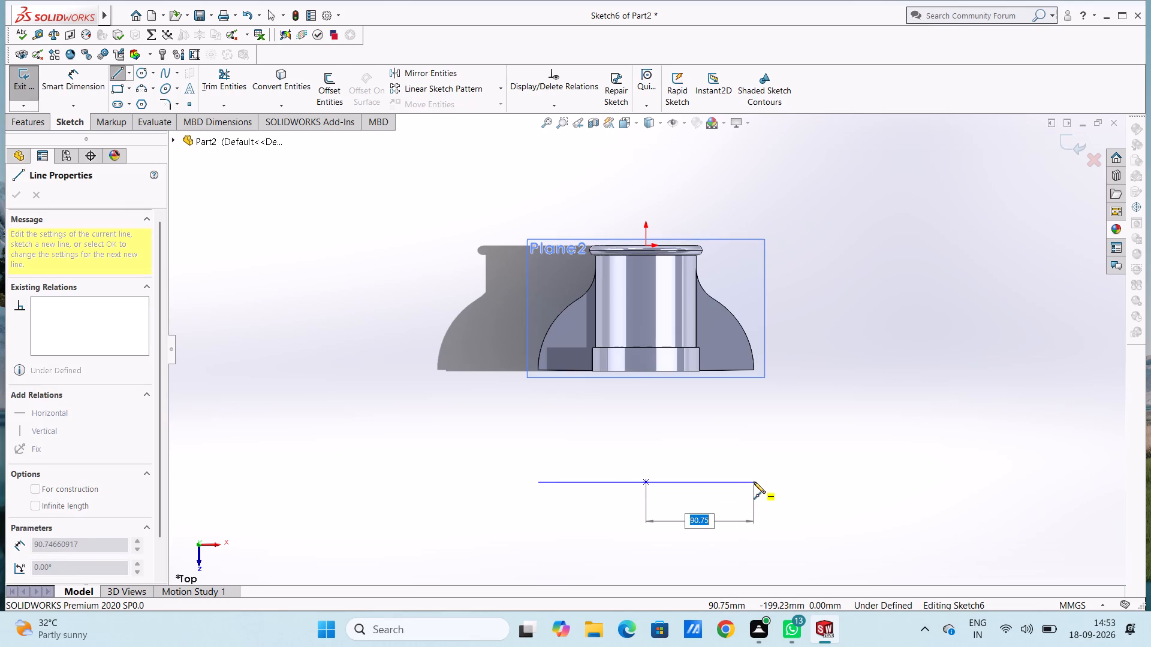
pyautogui.write('88')
pyautogui.press('Return')
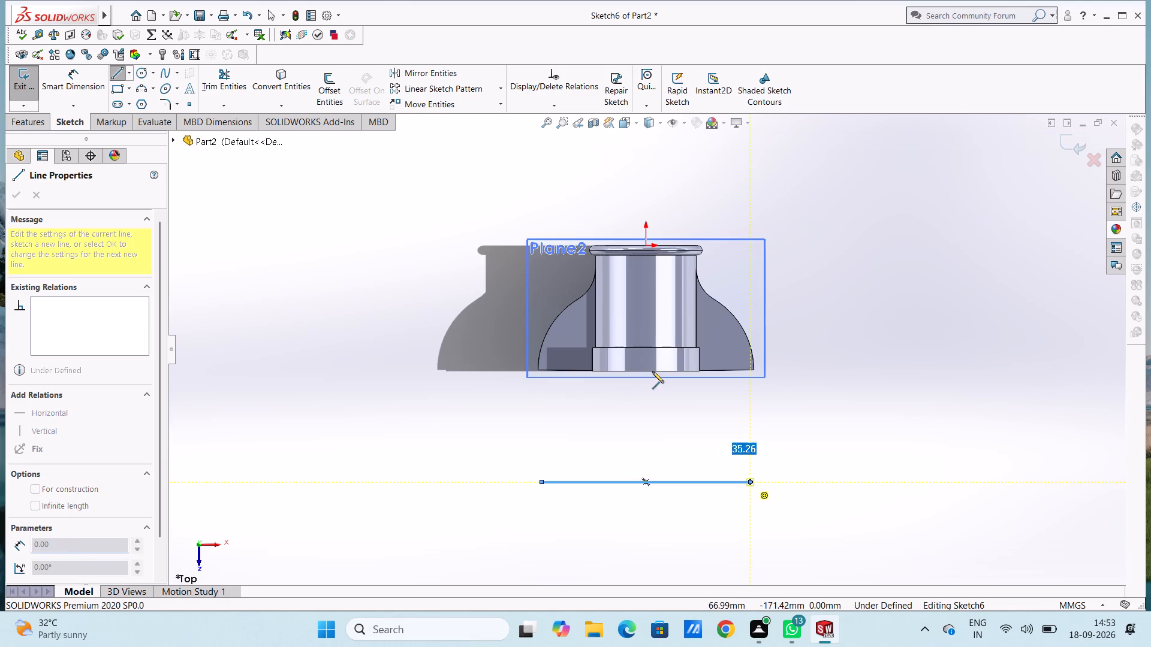
# Dimension the vertical distance from the origin to the horizontal line as 175 mm.
pyautogui.click(77, 82)
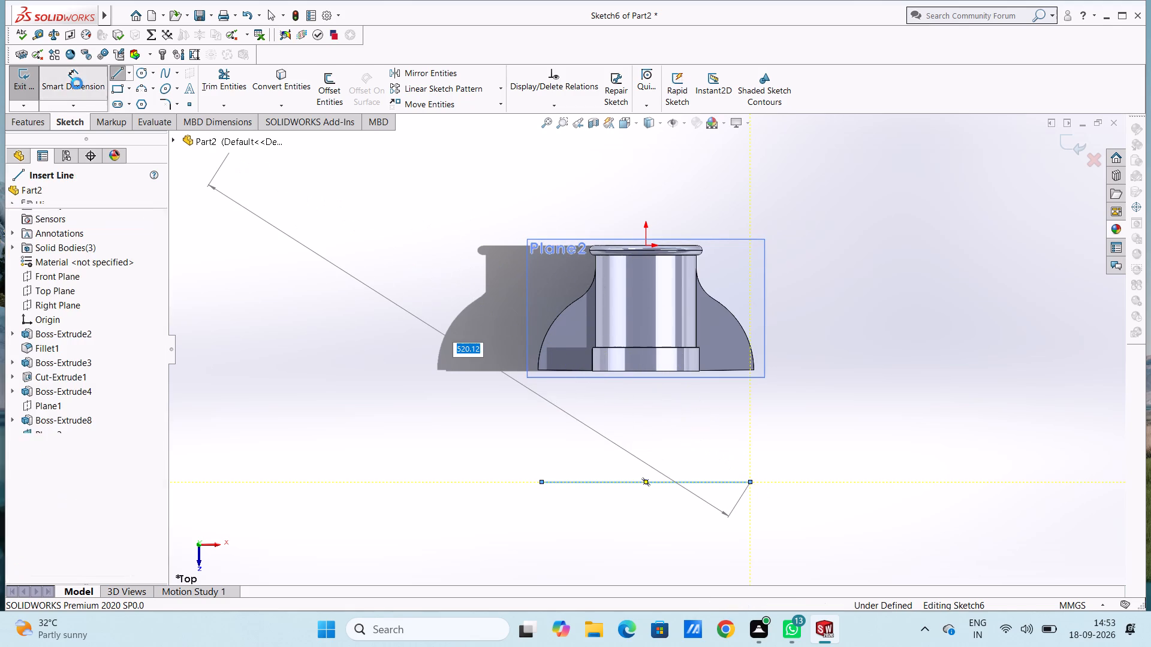
pyautogui.click(646, 244)
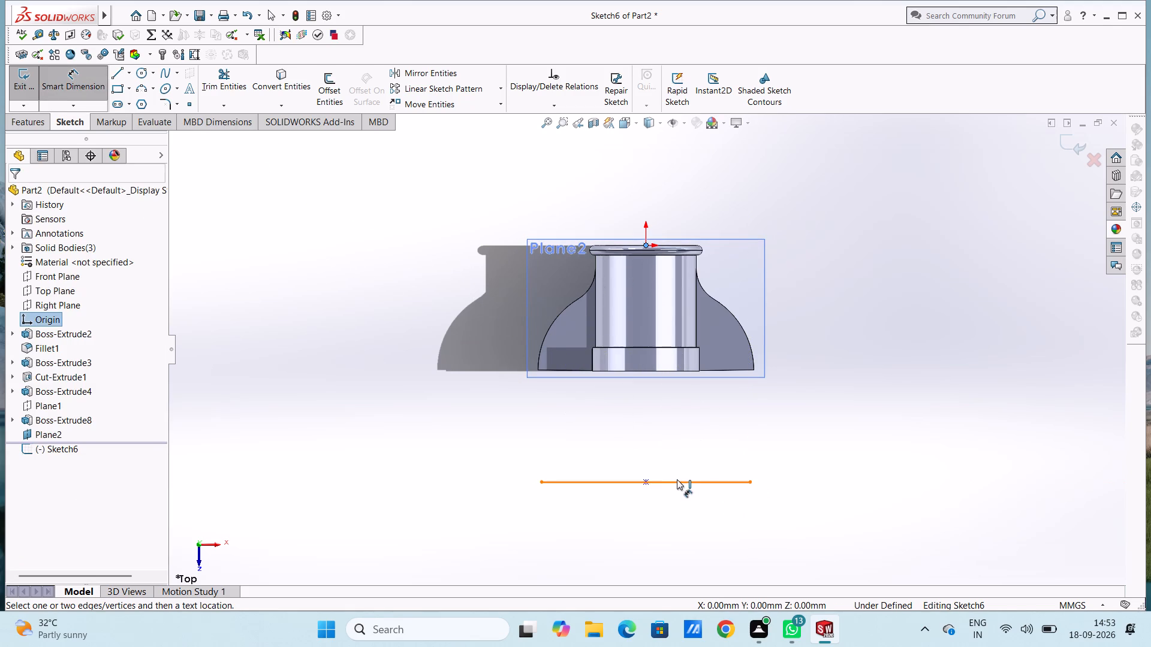
pyautogui.click(676, 479)
pyautogui.click(293, 449)
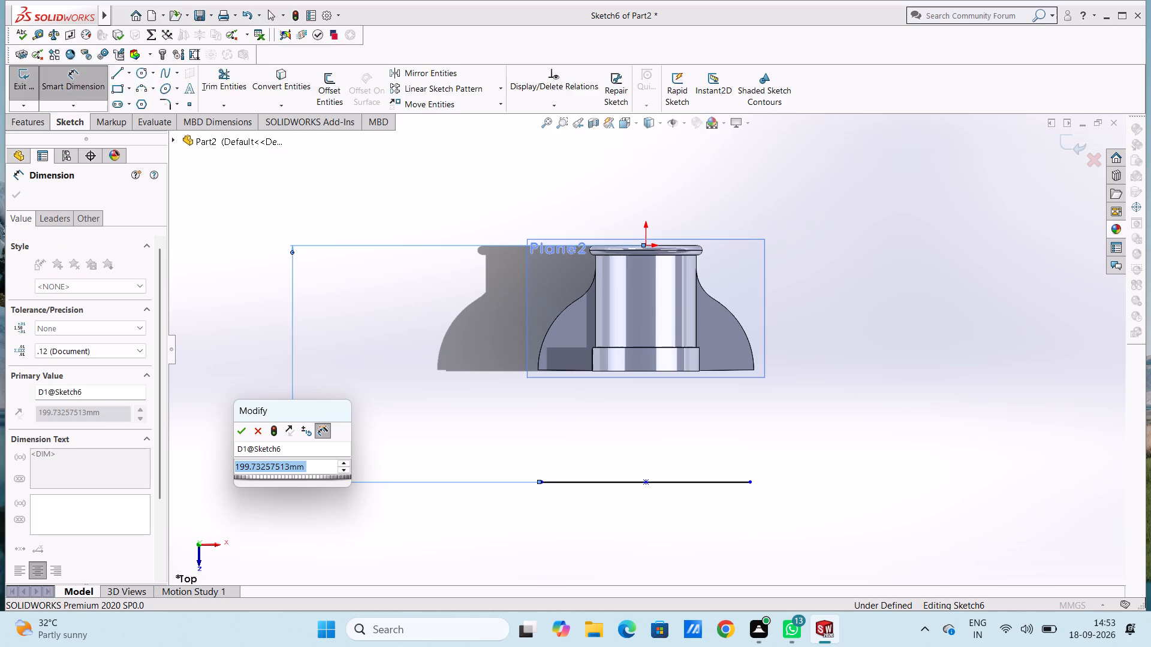
pyautogui.write('175')
pyautogui.press('Return')
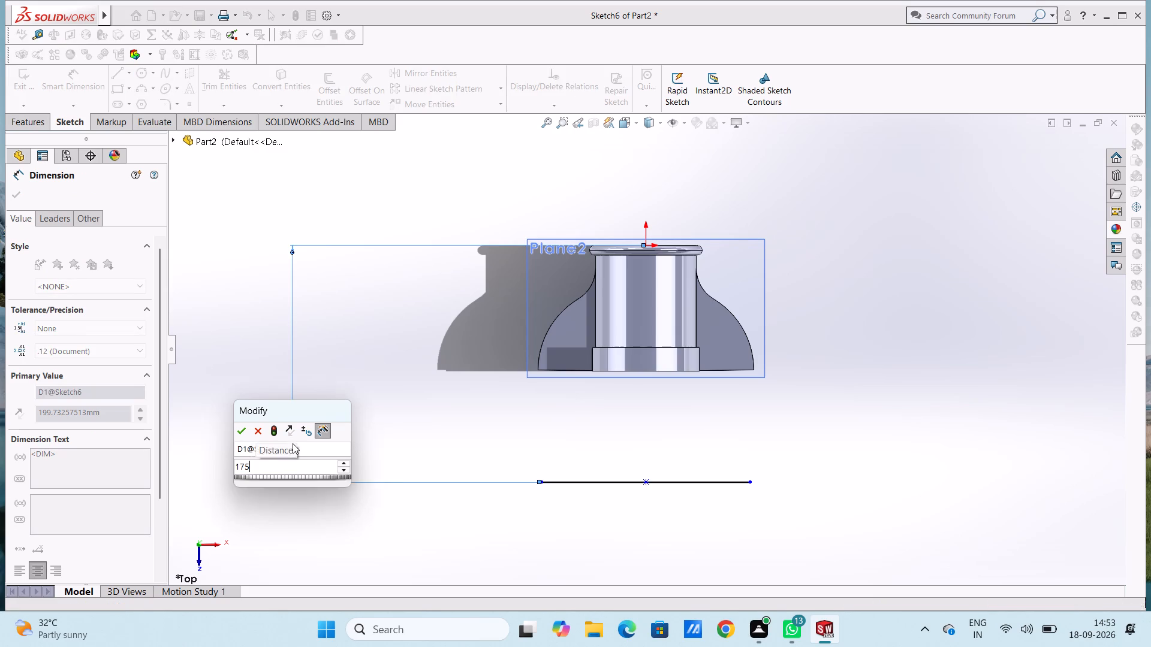
pyautogui.click(366, 400)
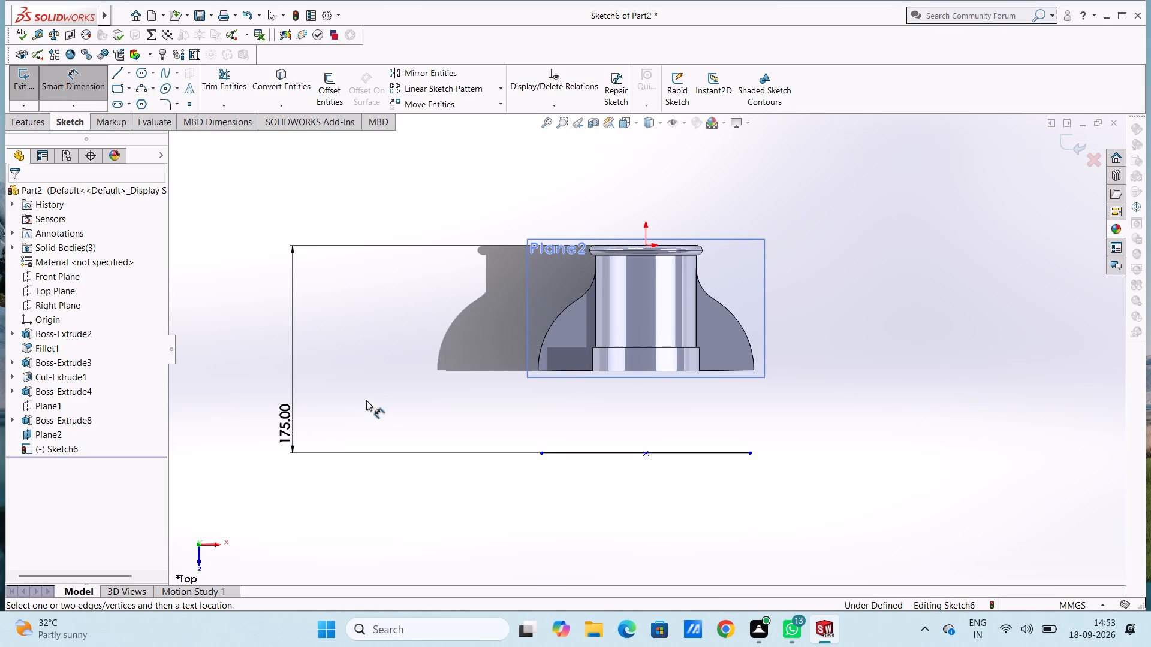
# Set the distance from the origin to the horizontal line to 190 mm.
pyautogui.doubleClick(285, 408)
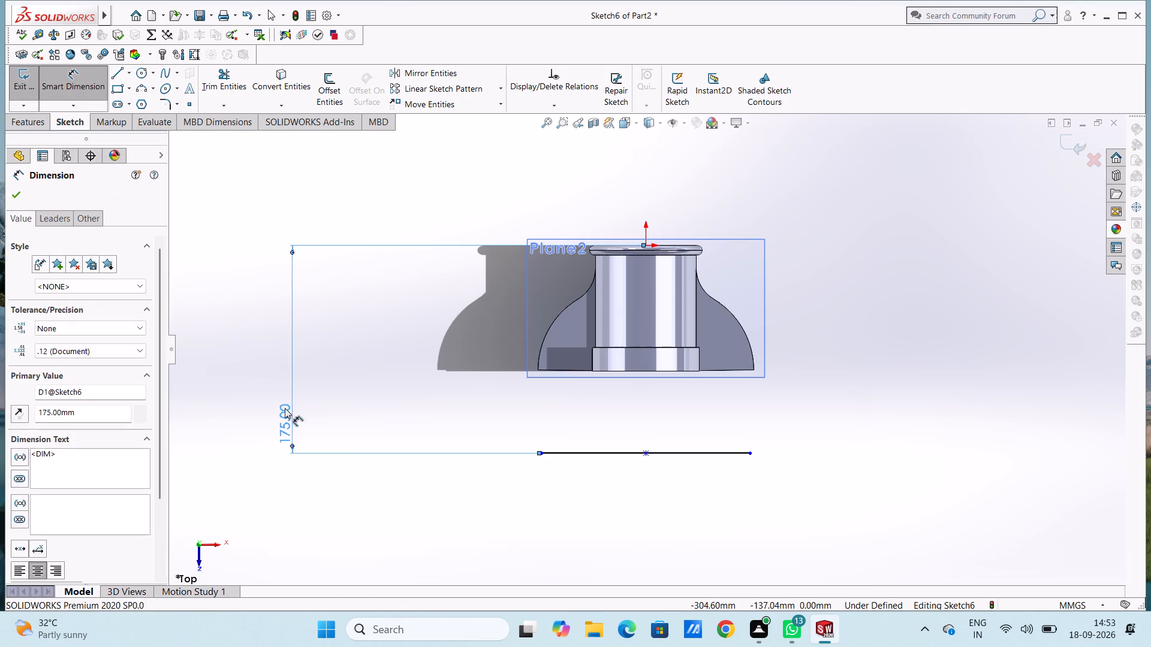
pyautogui.write('190')
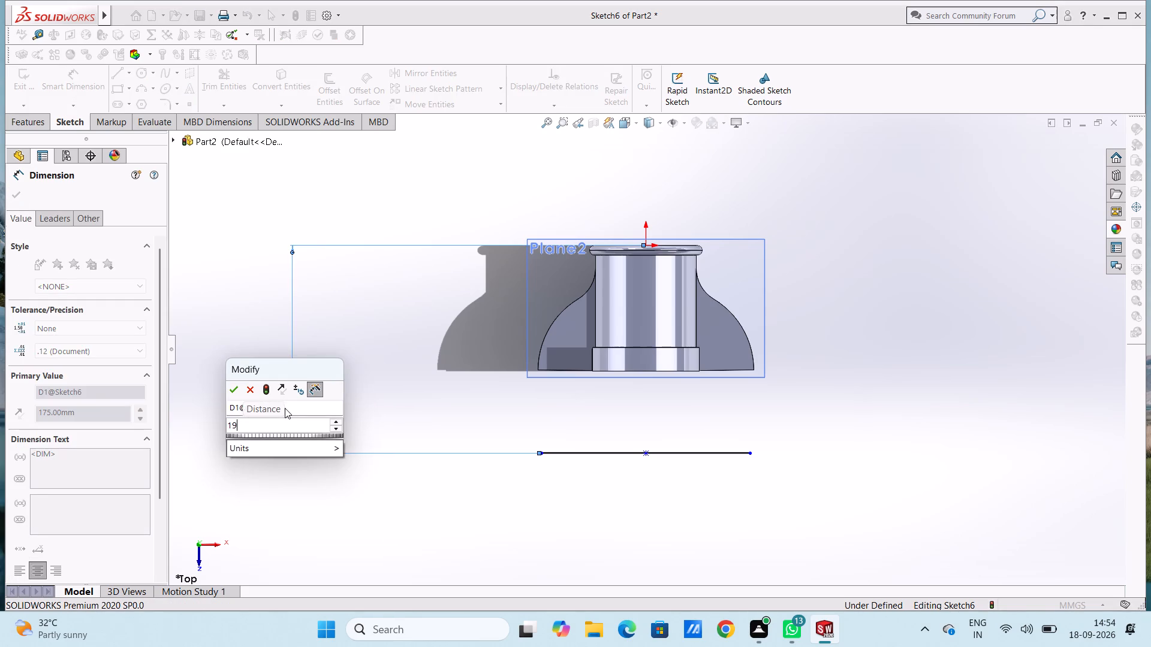
pyautogui.press('Return')
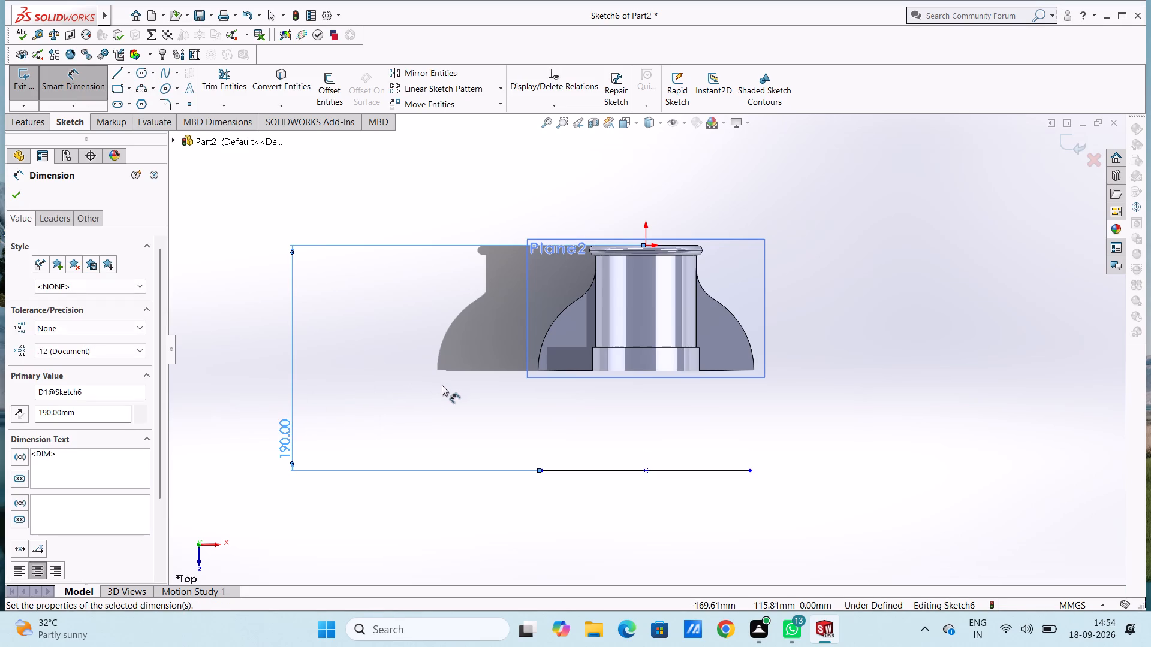
pyautogui.click(423, 386)
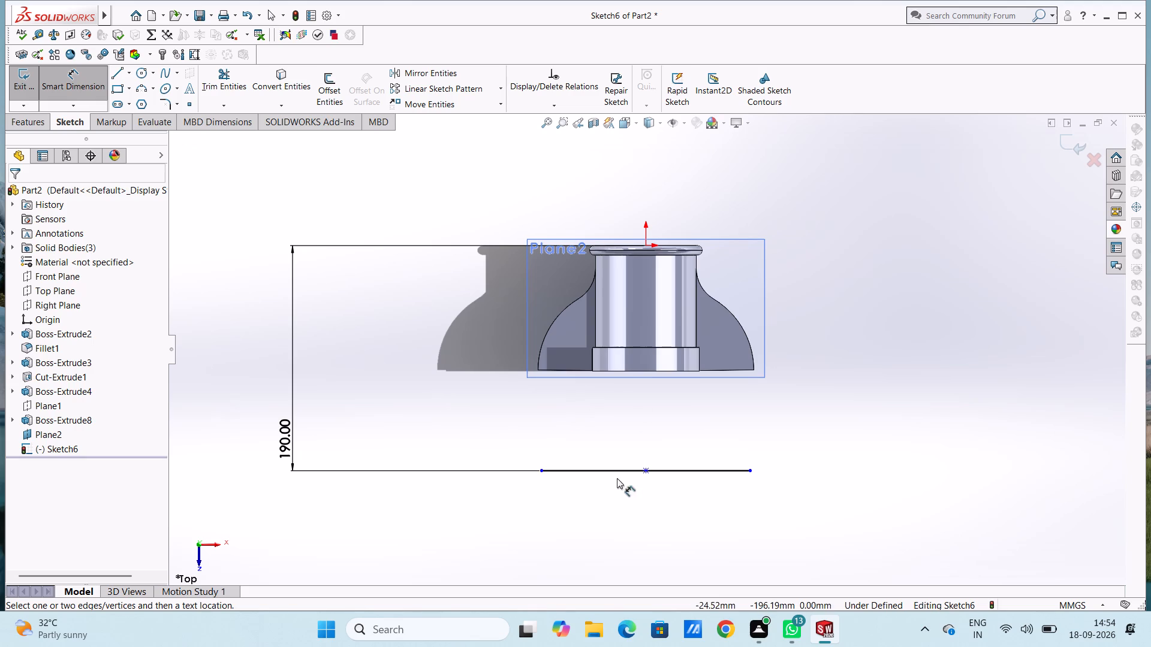
# Dimension the horizontal line's half-length from its left endpoint to its midpoint.
pyautogui.click(540, 467)
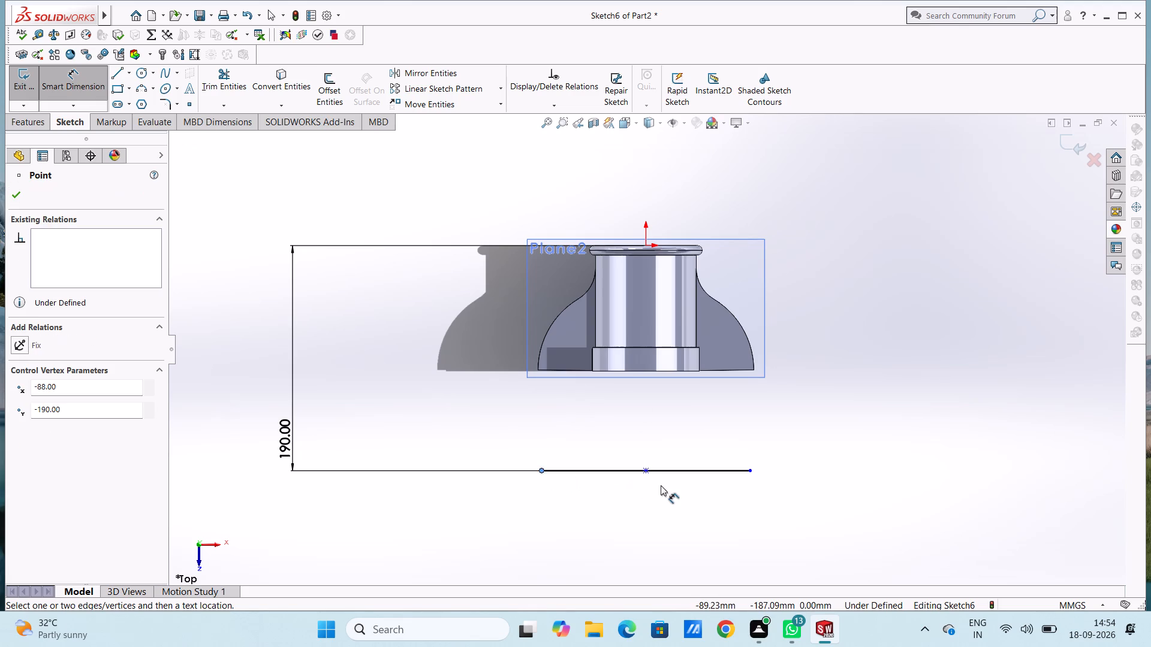
pyautogui.click(644, 470)
pyautogui.click(640, 573)
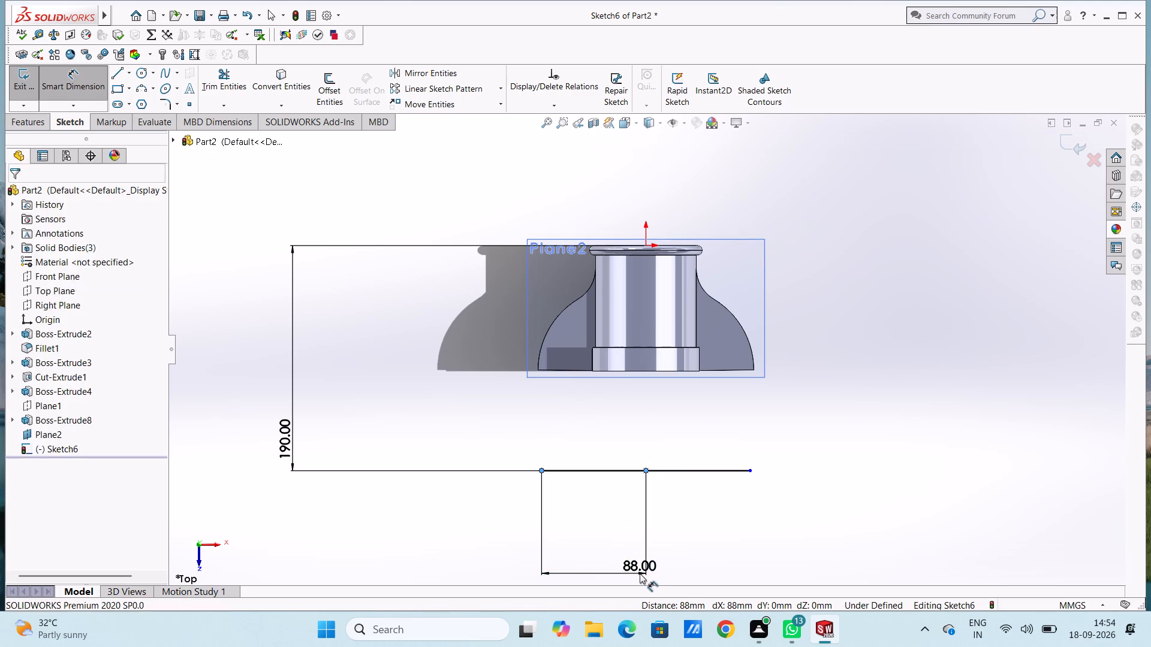
pyautogui.click(587, 555)
pyautogui.click(584, 523)
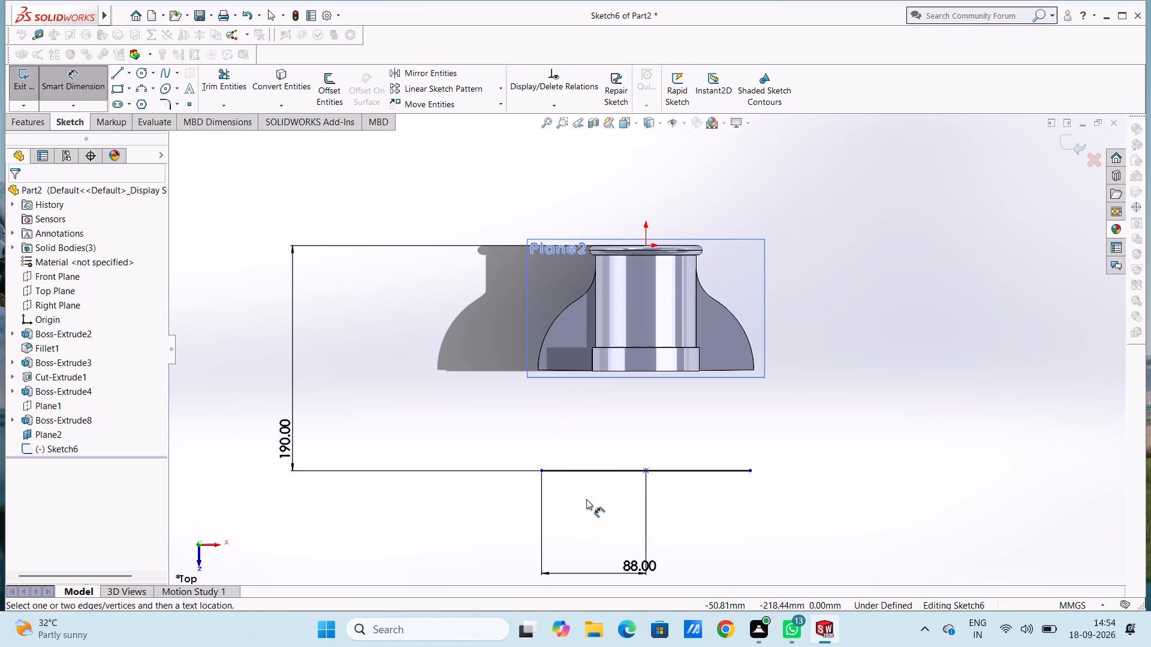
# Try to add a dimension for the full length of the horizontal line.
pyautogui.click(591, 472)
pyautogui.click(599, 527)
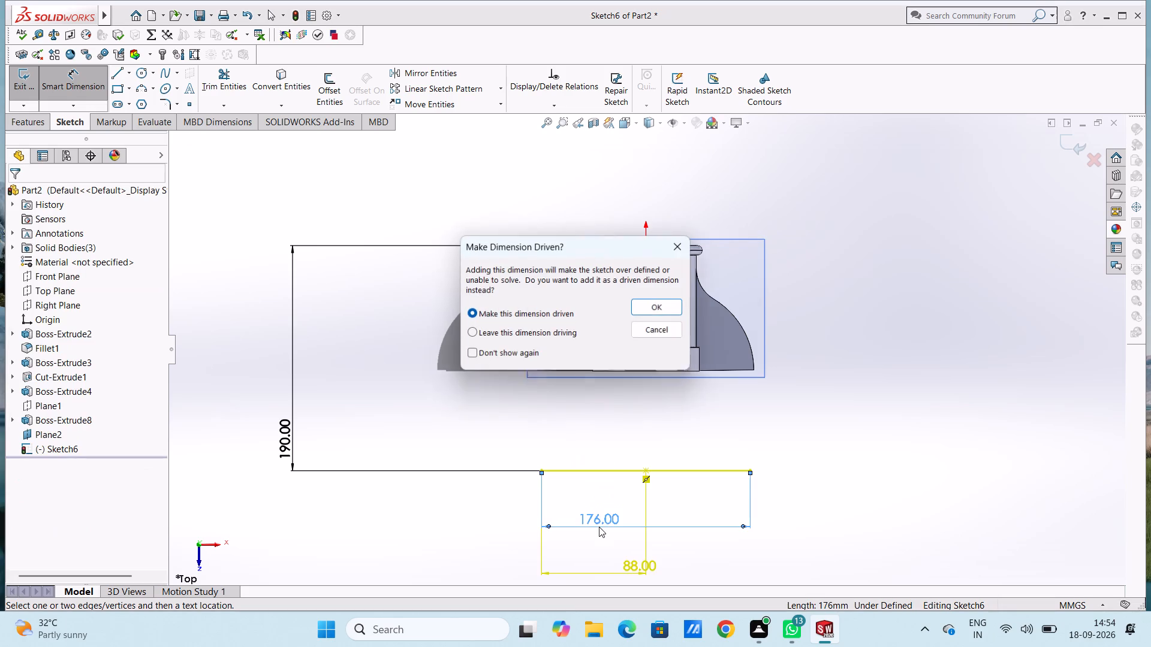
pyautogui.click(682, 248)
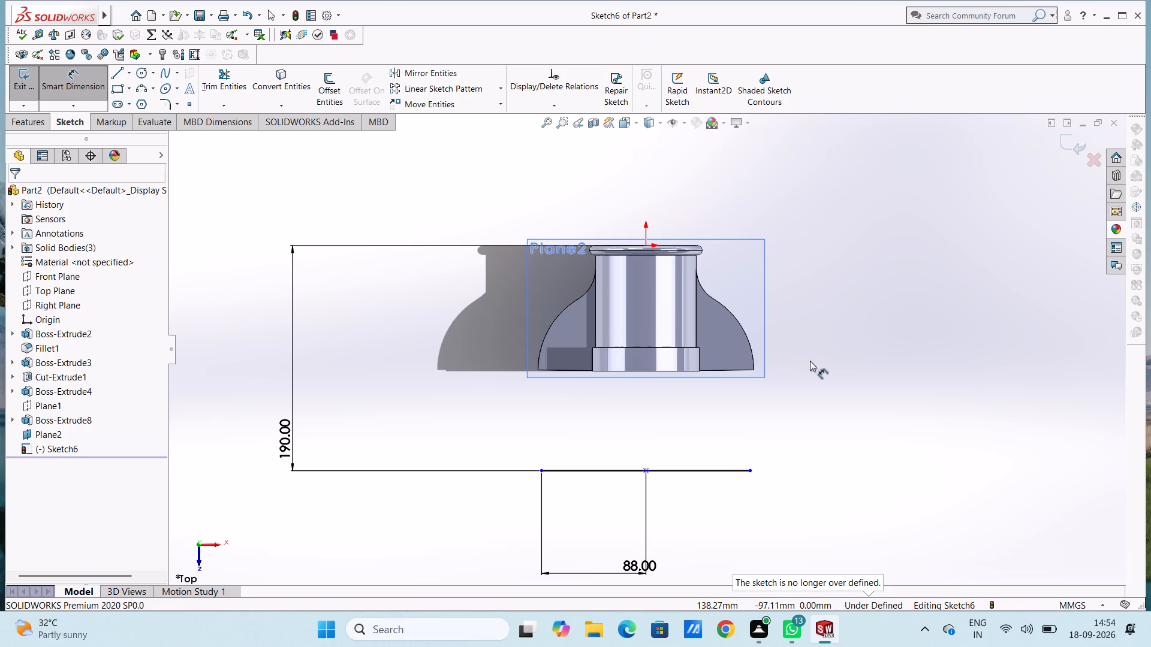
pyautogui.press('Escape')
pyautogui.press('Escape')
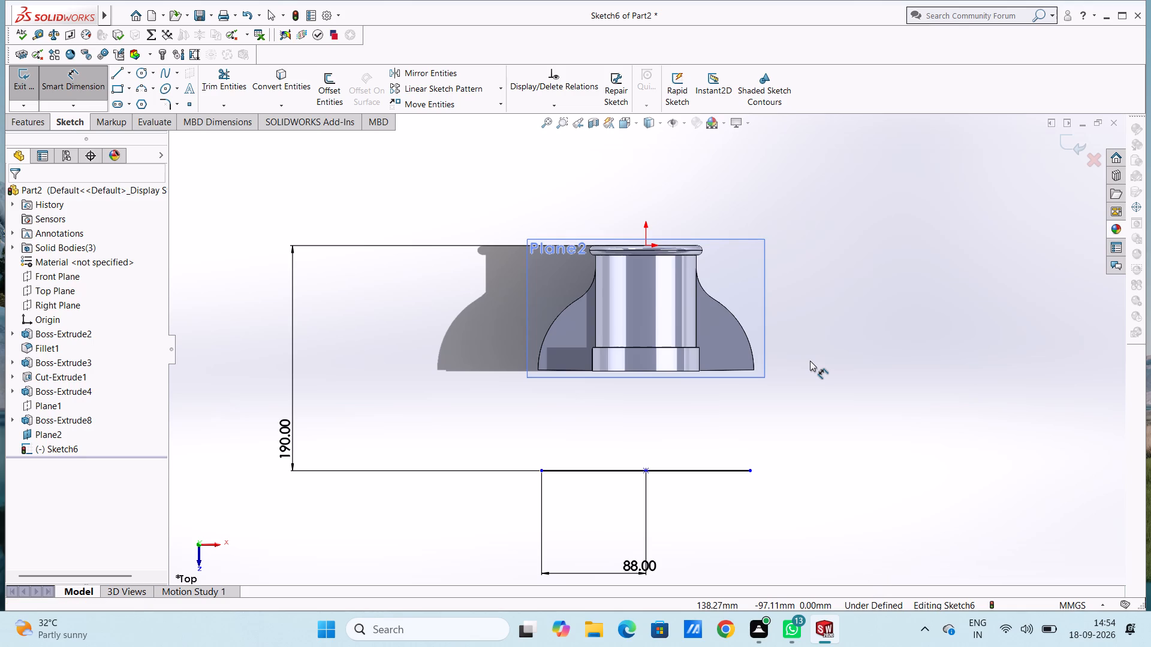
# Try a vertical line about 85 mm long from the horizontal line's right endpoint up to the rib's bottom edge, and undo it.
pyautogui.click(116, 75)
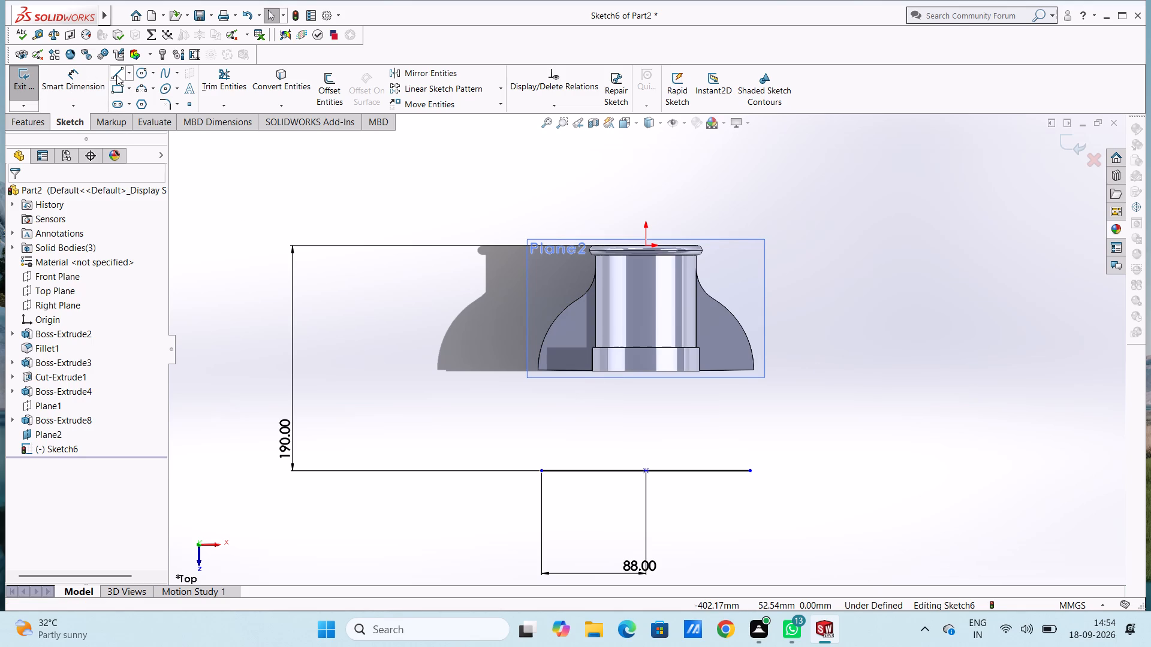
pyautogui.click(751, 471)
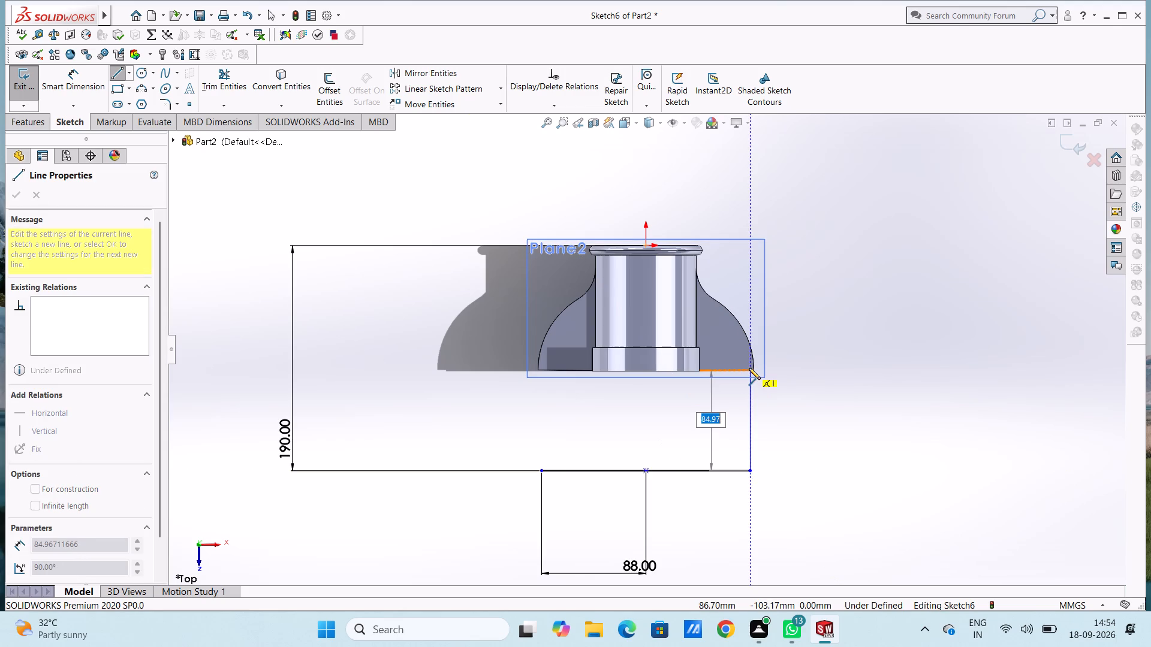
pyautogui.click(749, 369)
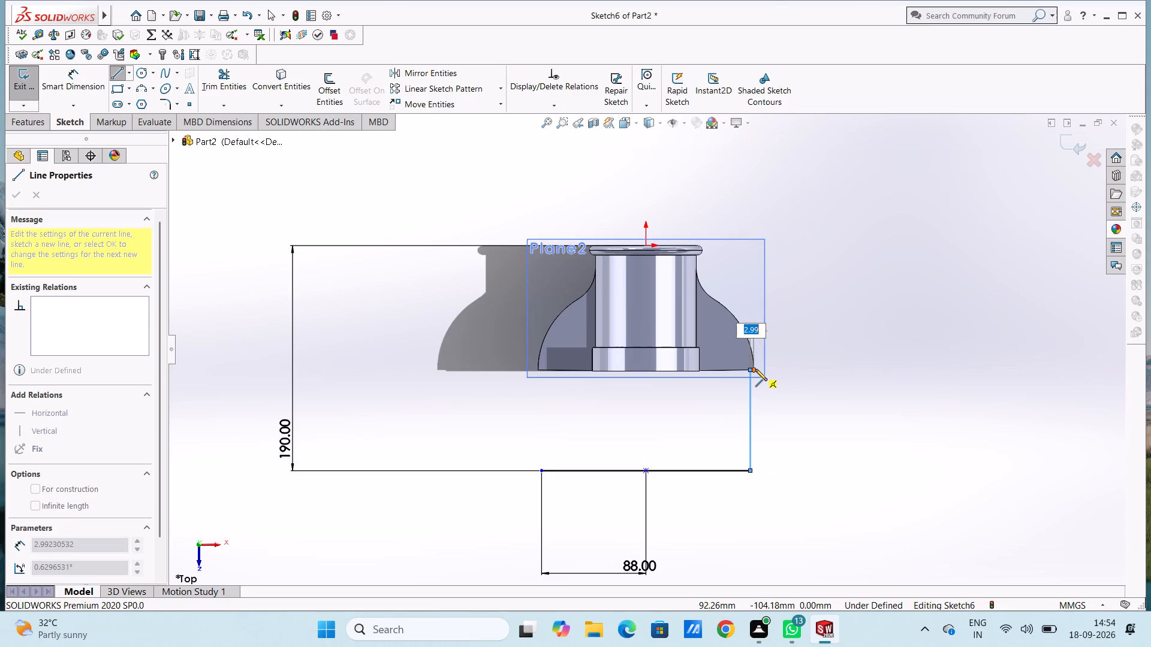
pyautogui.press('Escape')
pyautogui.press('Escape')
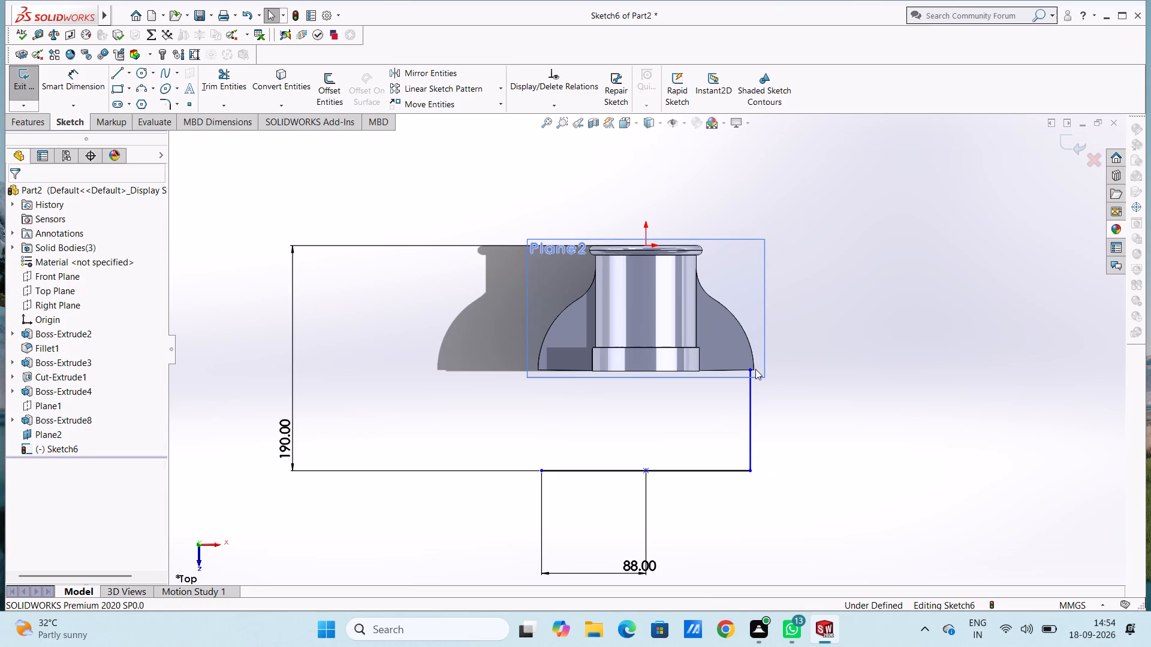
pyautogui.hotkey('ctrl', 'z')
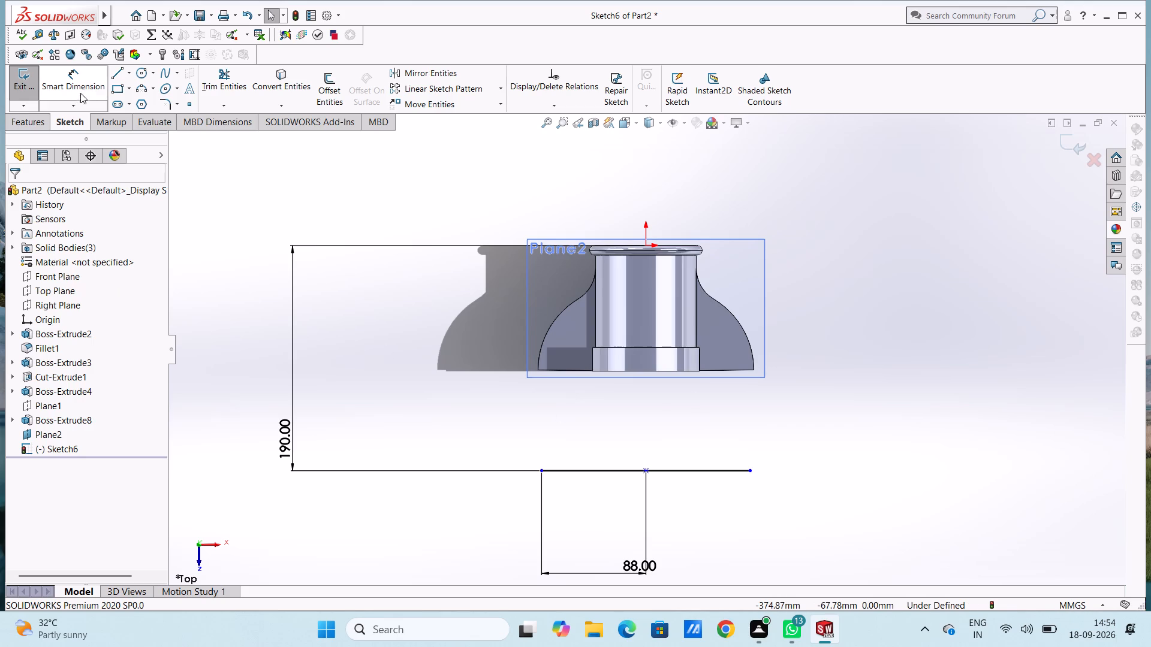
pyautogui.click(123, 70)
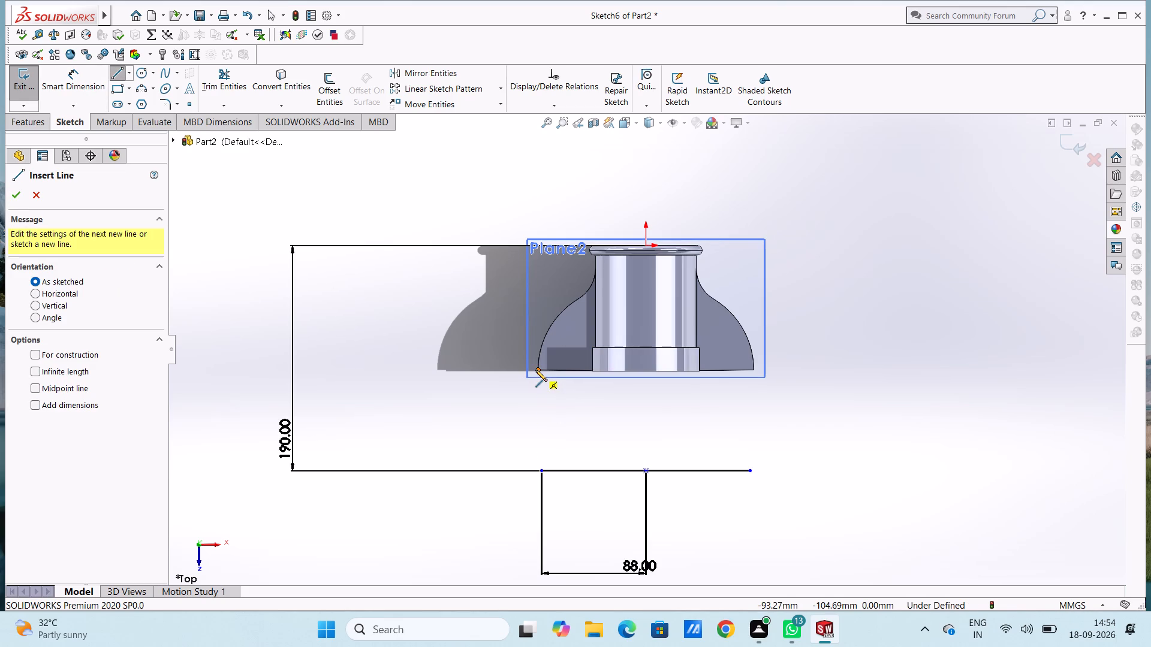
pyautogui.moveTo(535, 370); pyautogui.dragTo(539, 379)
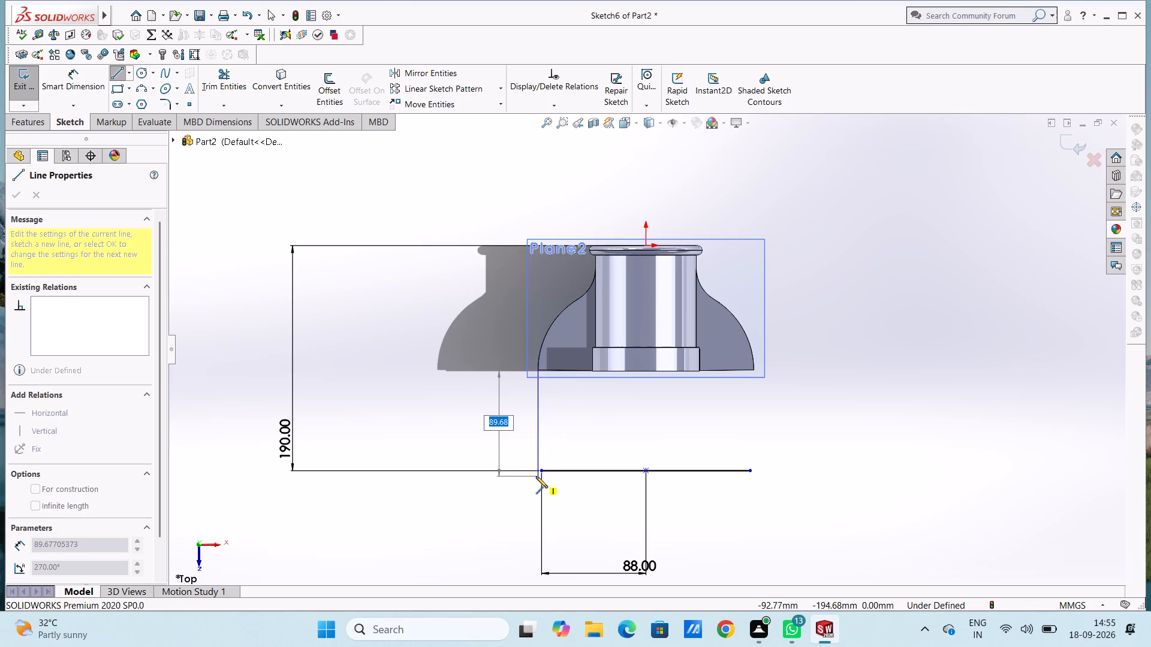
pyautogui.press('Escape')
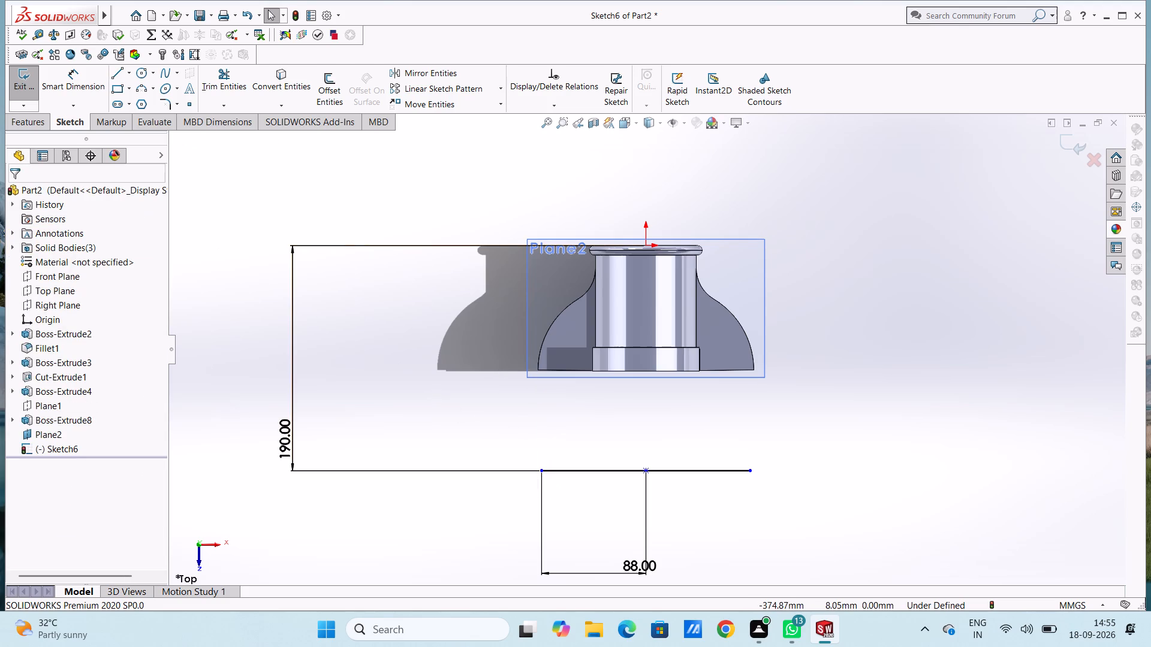
# Set the horizontal distance between the rib's lower-left corner and the horizontal line's left endpoint to 0 mm.
pyautogui.click(83, 74)
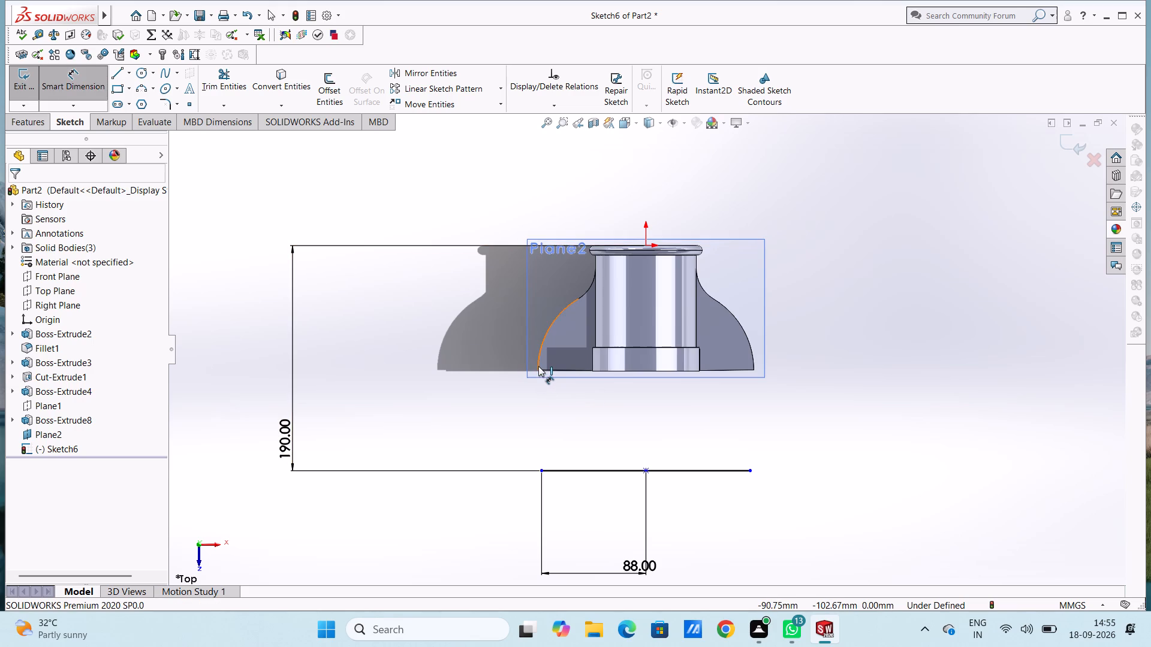
pyautogui.click(538, 371)
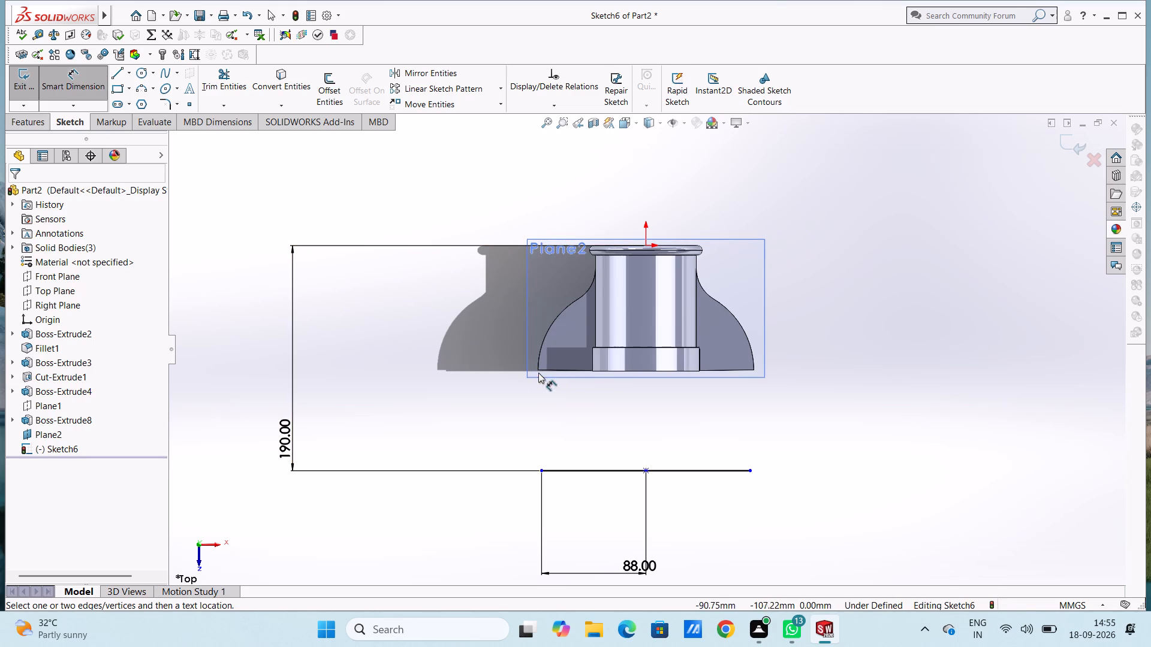
pyautogui.click(543, 468)
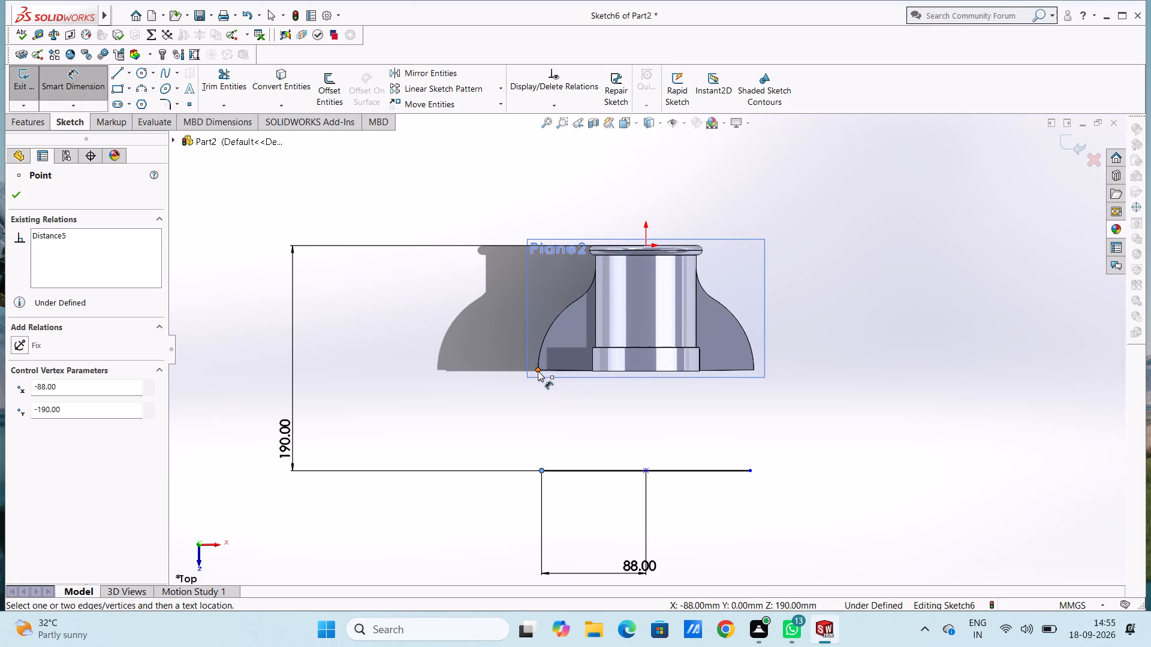
pyautogui.click(538, 370)
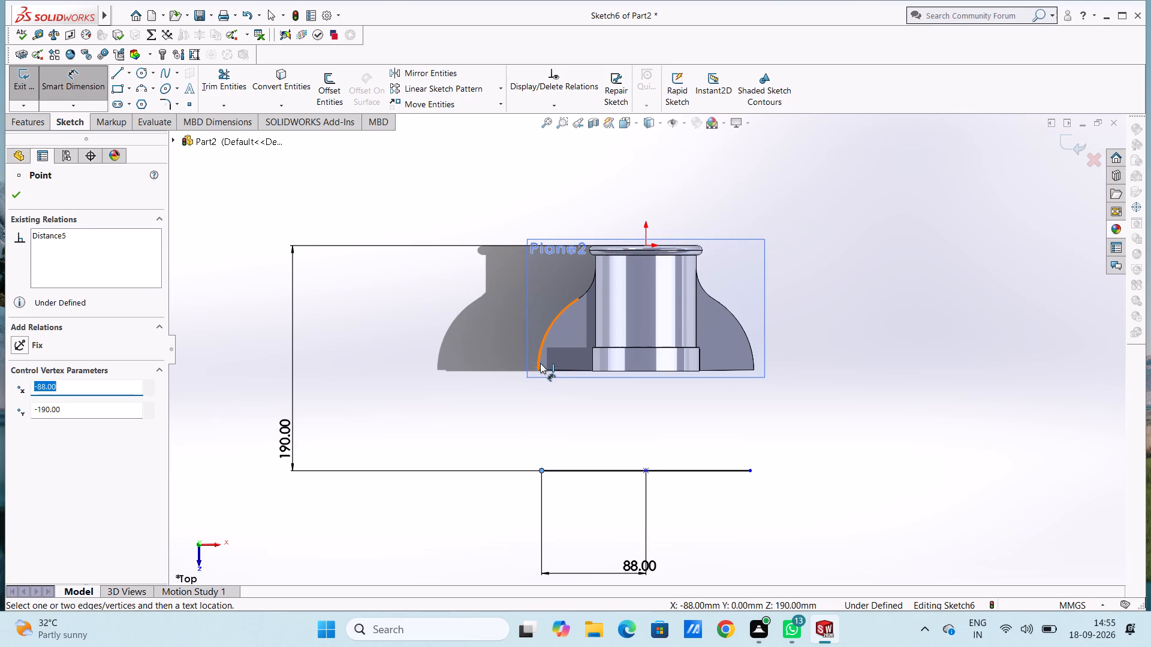
pyautogui.scroll(-5, 540, 368)
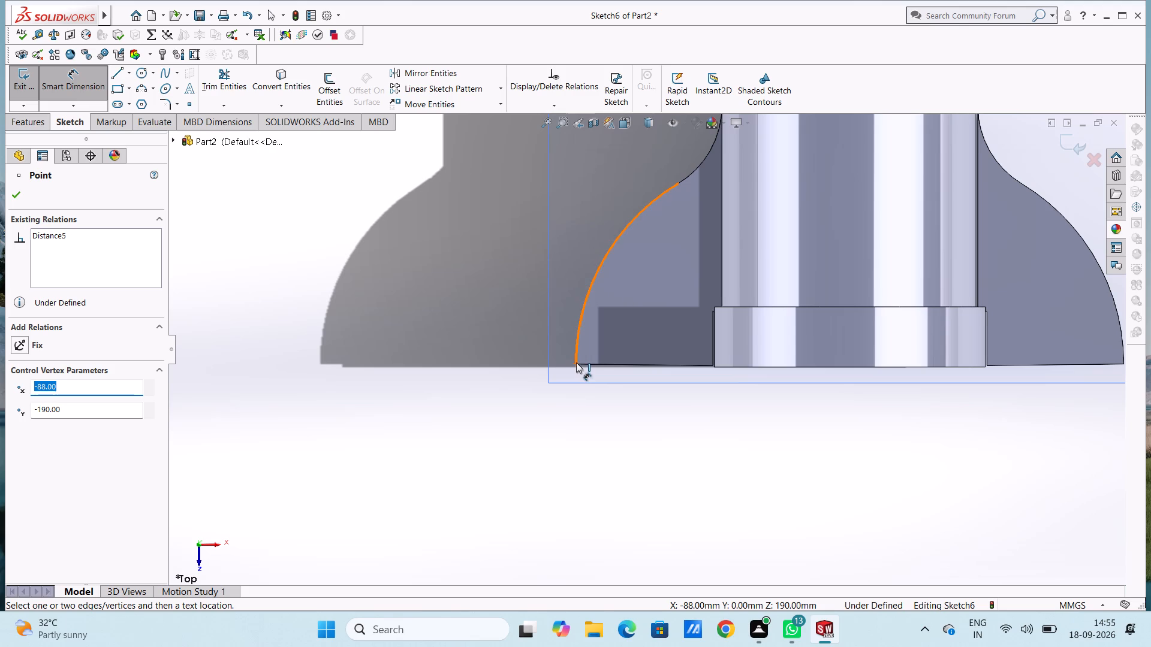
pyautogui.click(576, 365)
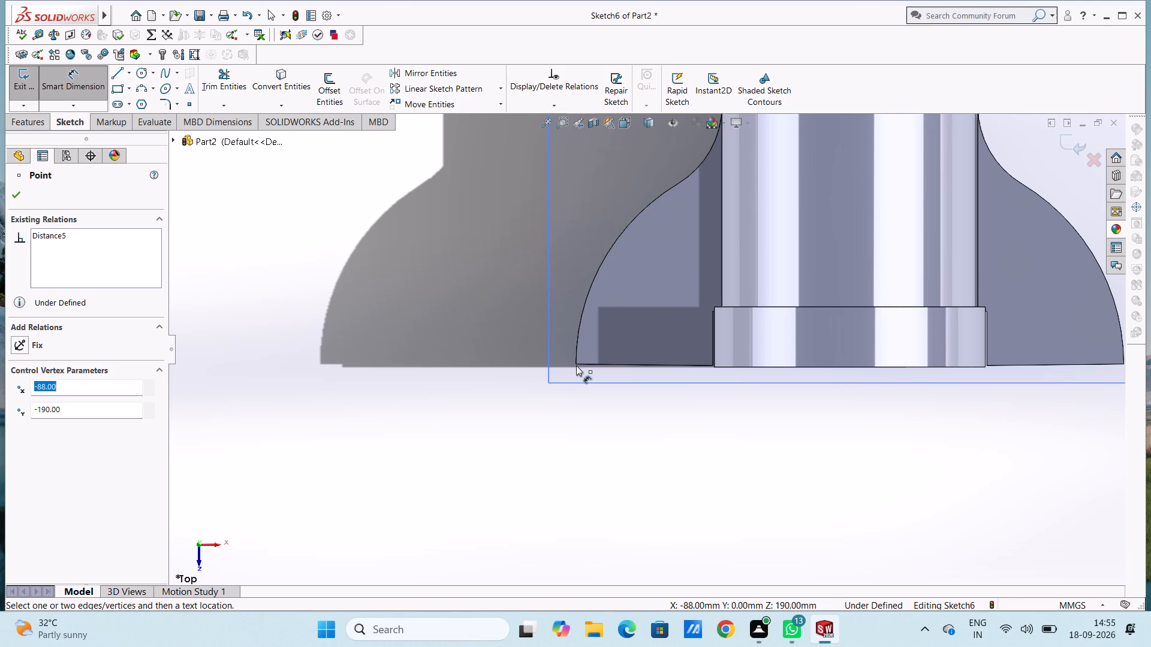
pyautogui.click(575, 365)
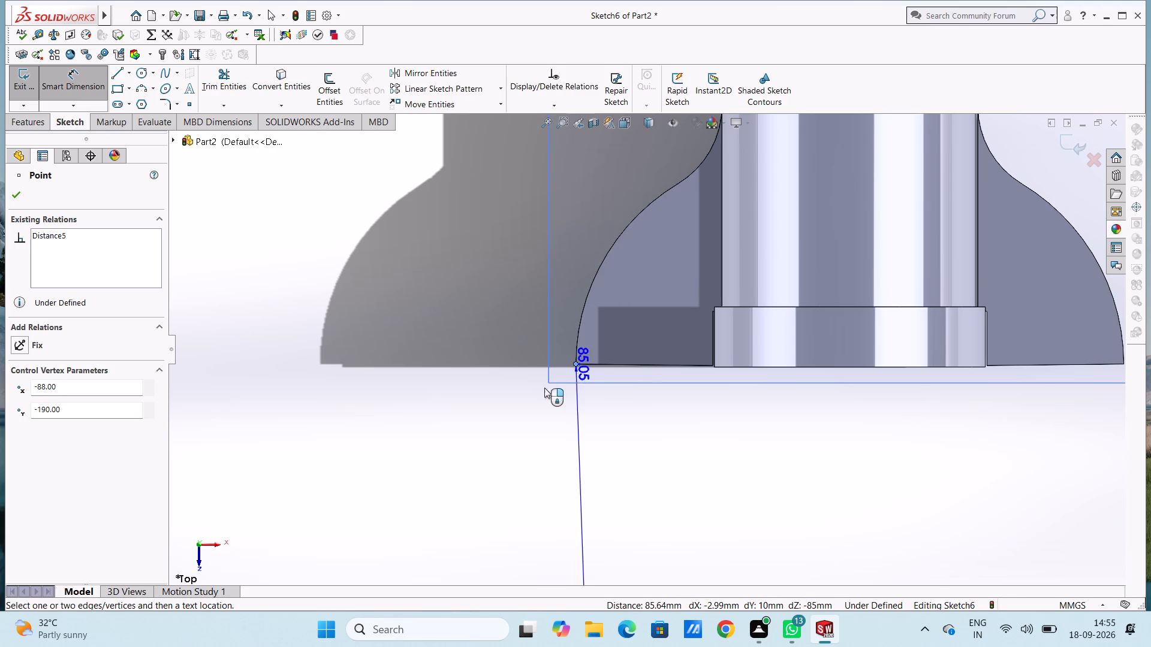
pyautogui.scroll(6, 489, 403)
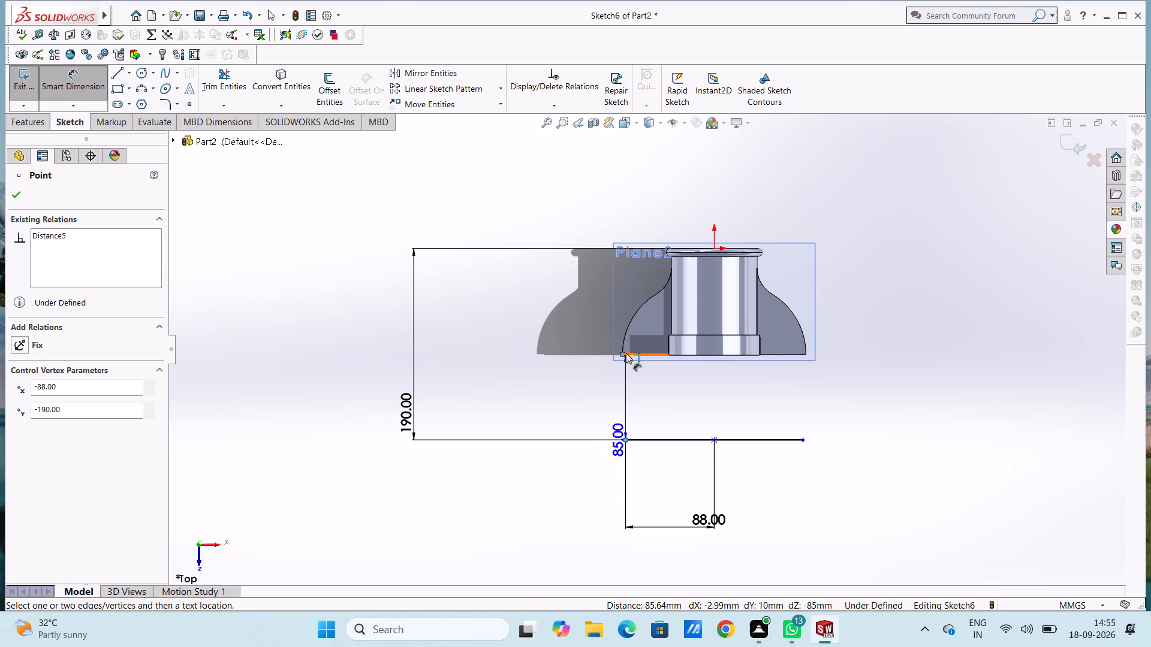
pyautogui.scroll(-6, 626, 341)
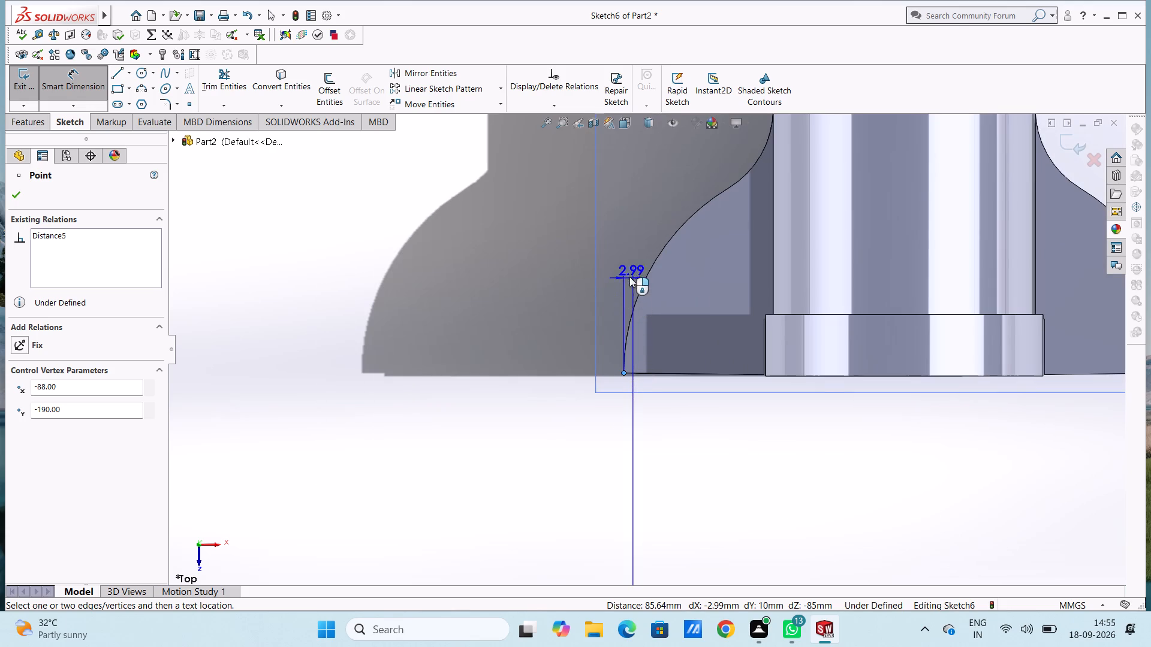
pyautogui.click(626, 182)
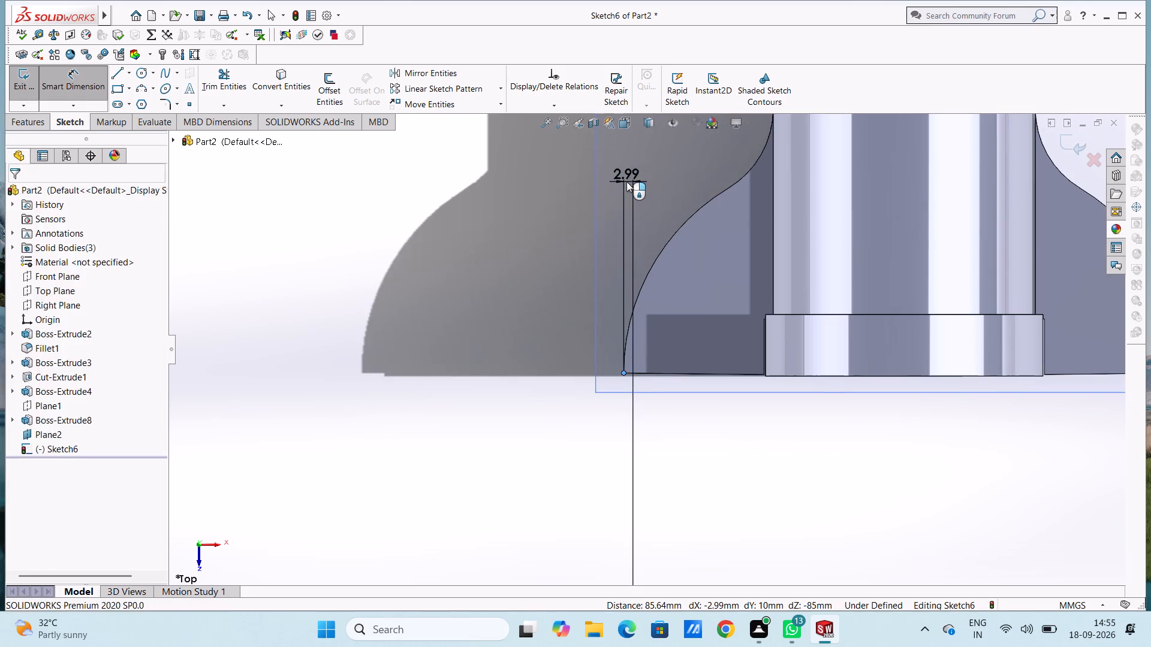
pyautogui.press('0')
pyautogui.press('Return')
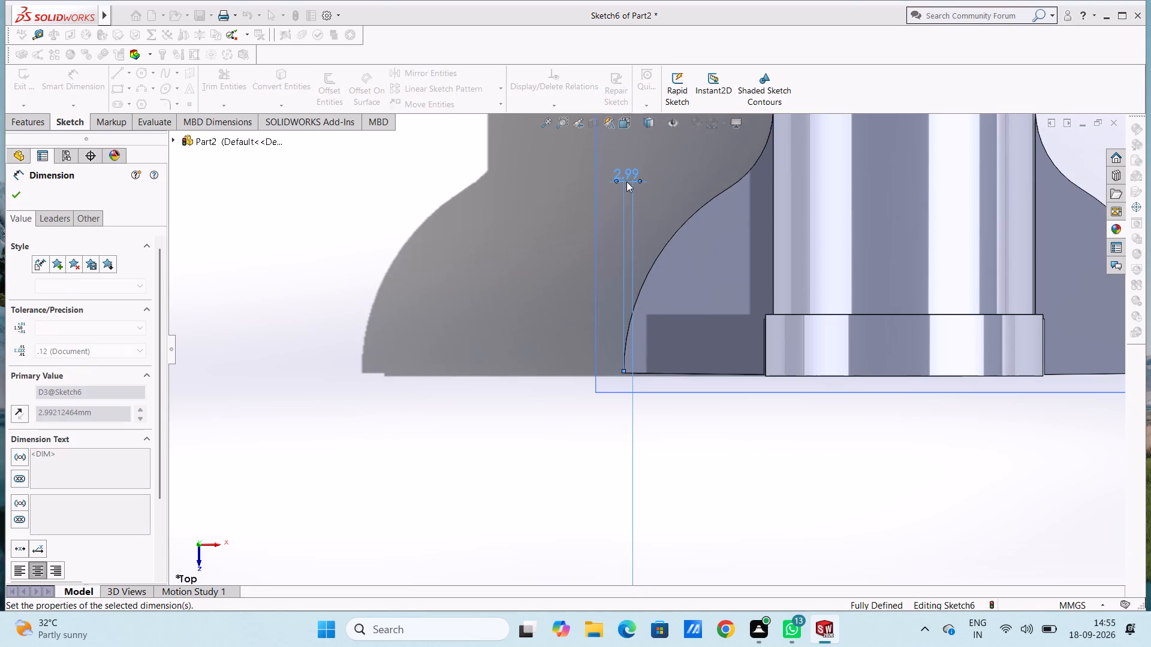
pyautogui.click(544, 352)
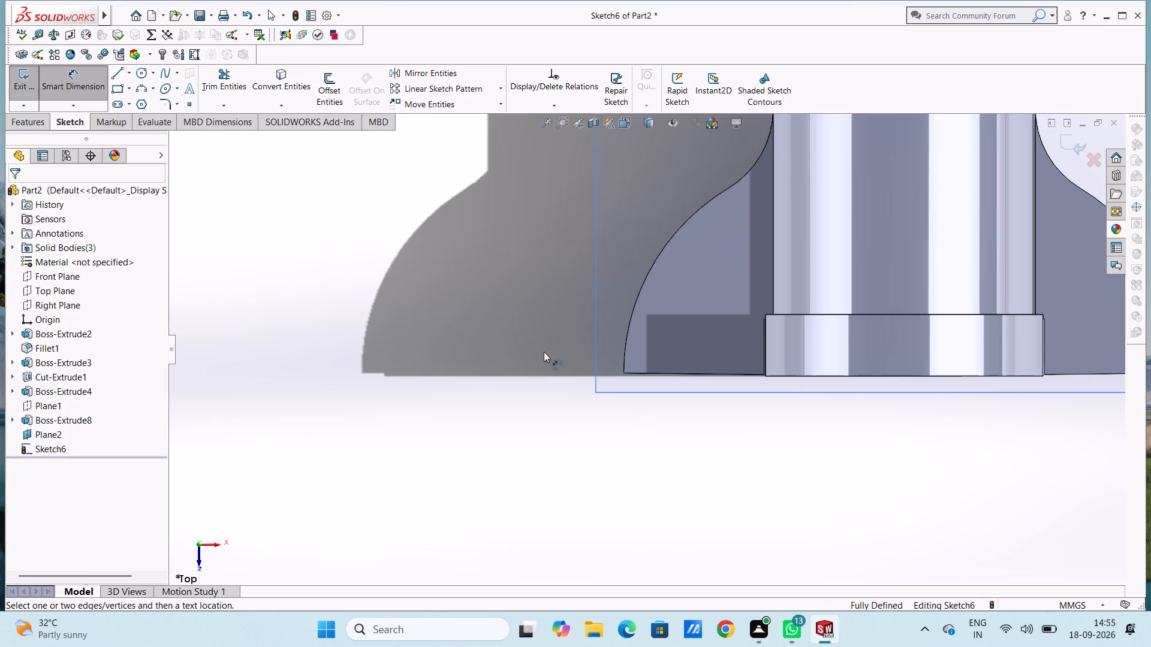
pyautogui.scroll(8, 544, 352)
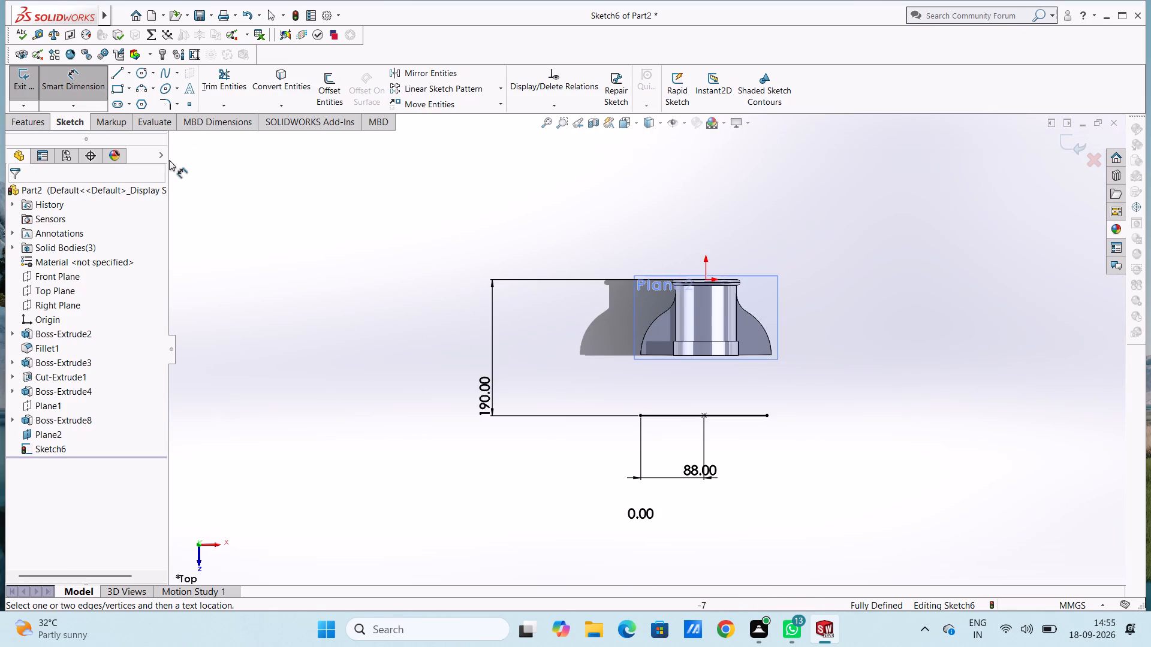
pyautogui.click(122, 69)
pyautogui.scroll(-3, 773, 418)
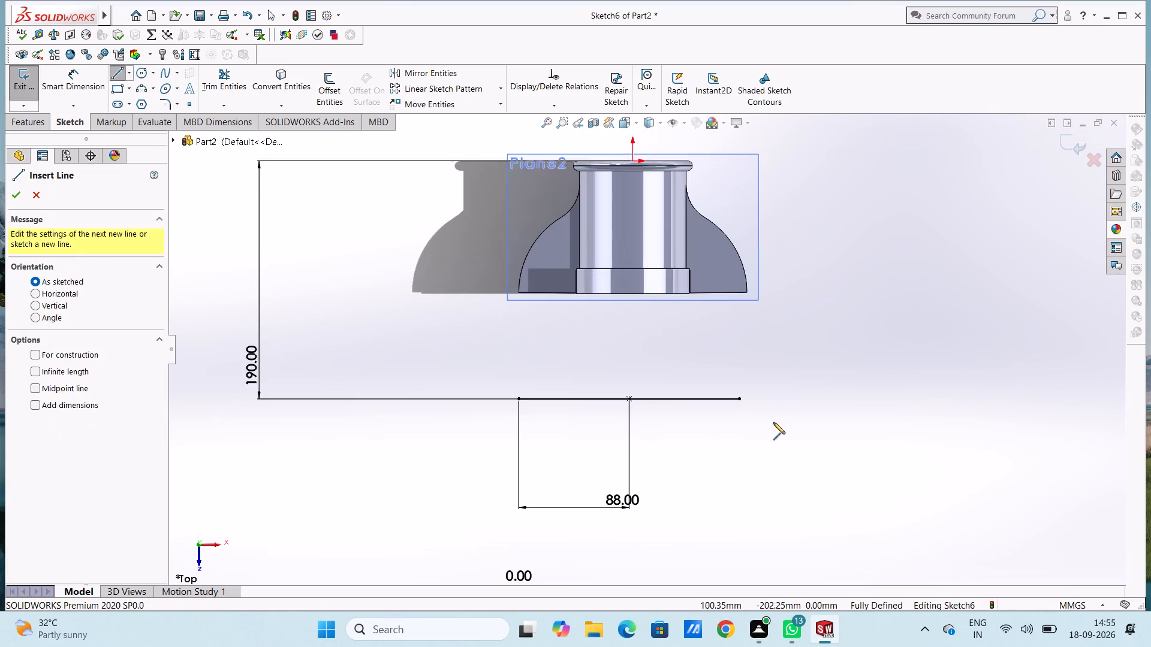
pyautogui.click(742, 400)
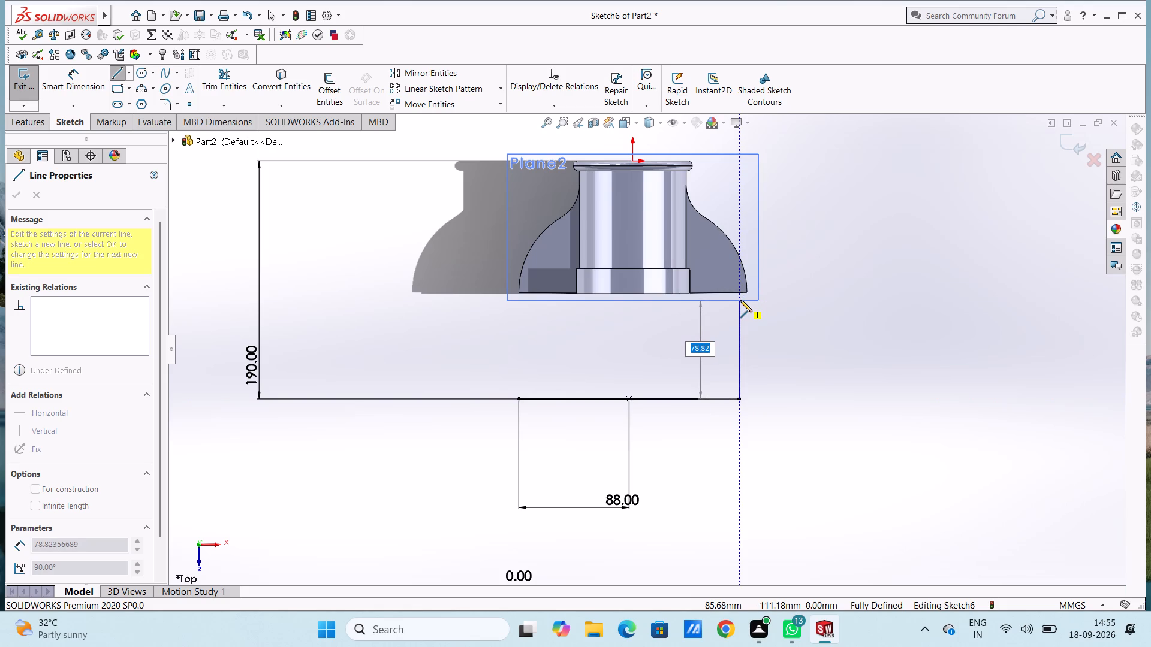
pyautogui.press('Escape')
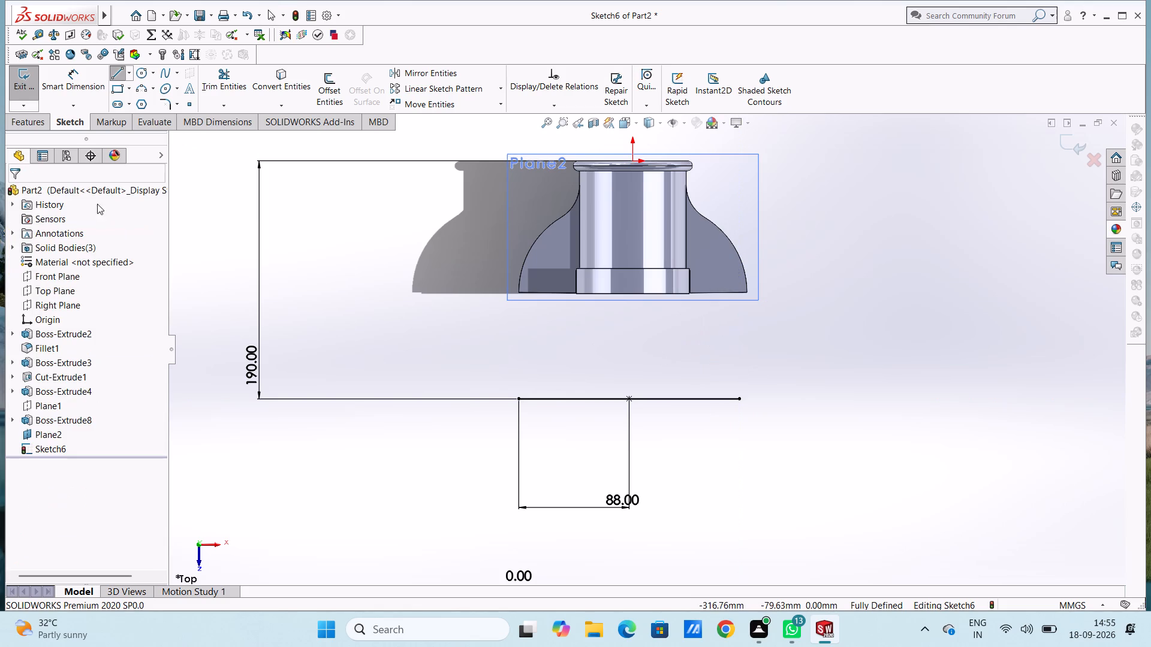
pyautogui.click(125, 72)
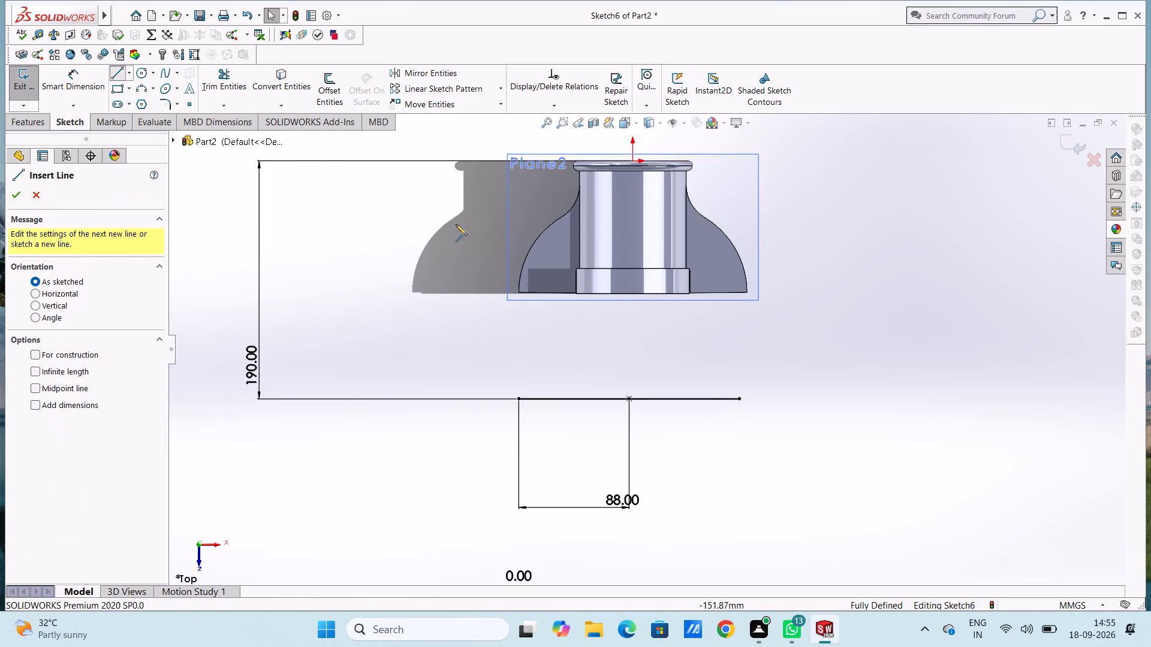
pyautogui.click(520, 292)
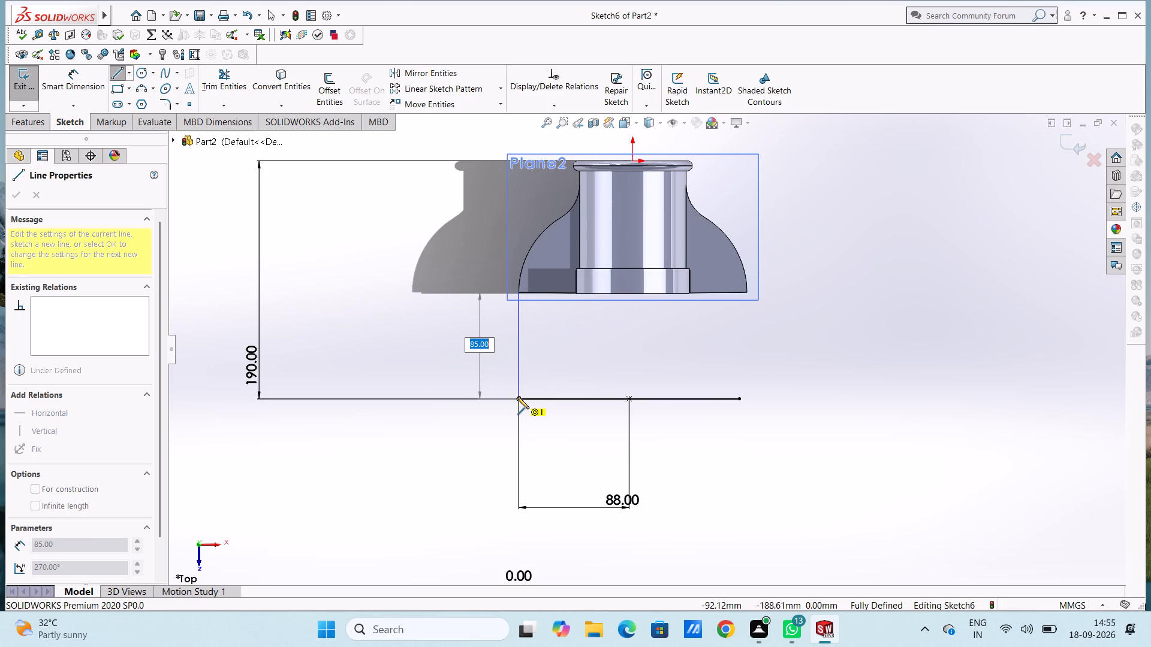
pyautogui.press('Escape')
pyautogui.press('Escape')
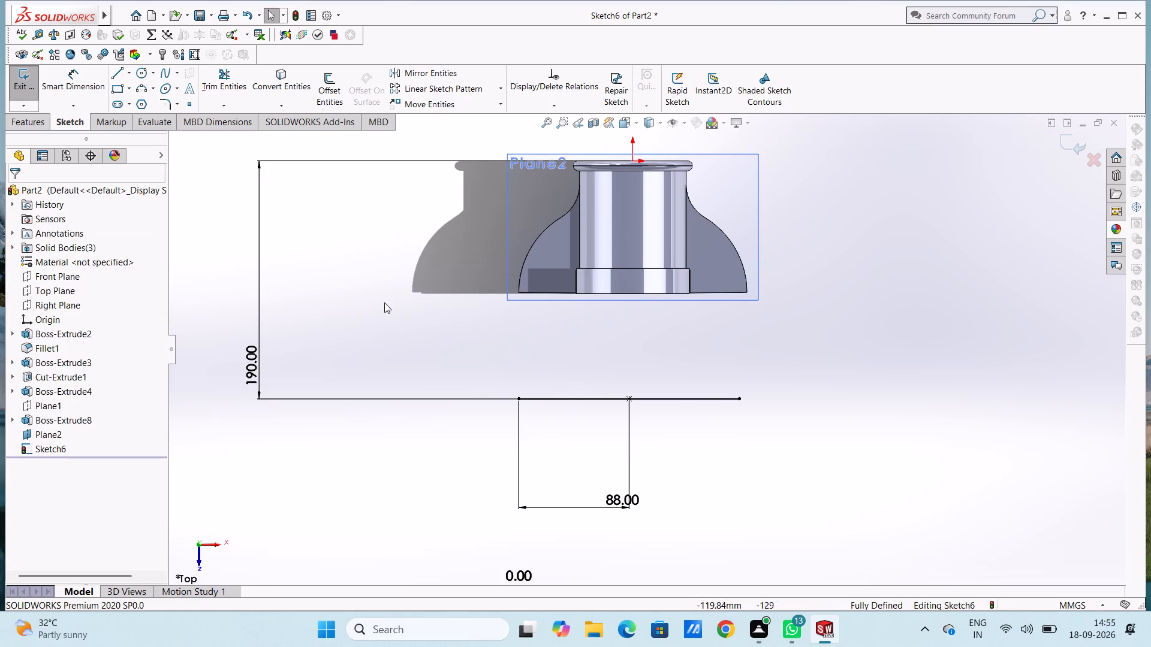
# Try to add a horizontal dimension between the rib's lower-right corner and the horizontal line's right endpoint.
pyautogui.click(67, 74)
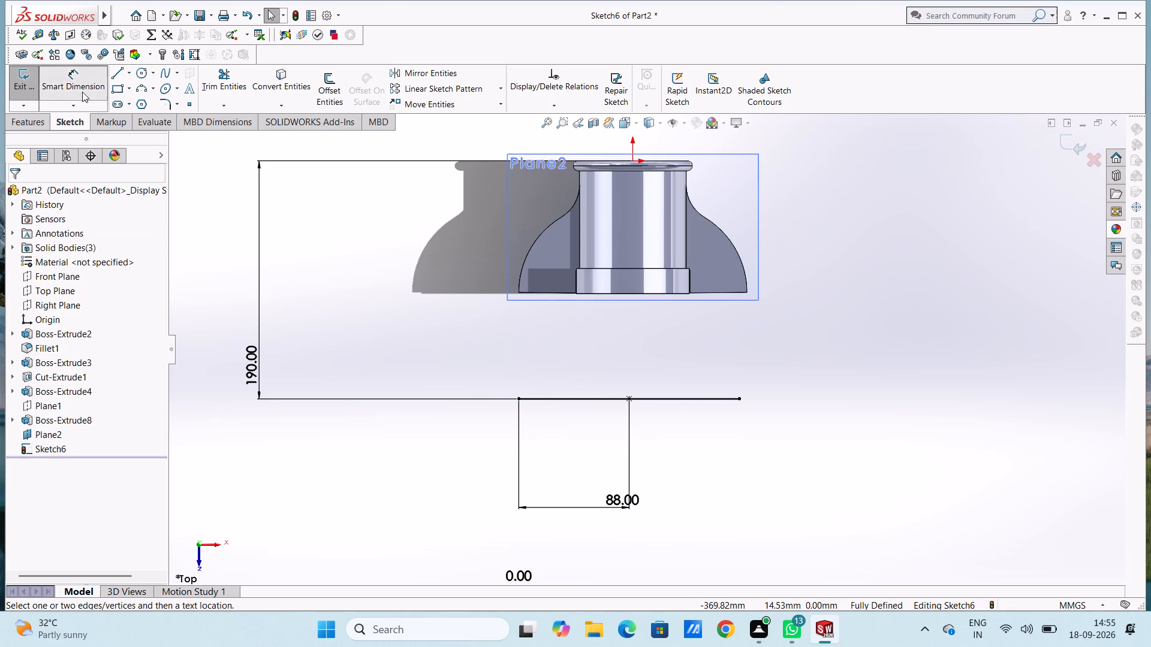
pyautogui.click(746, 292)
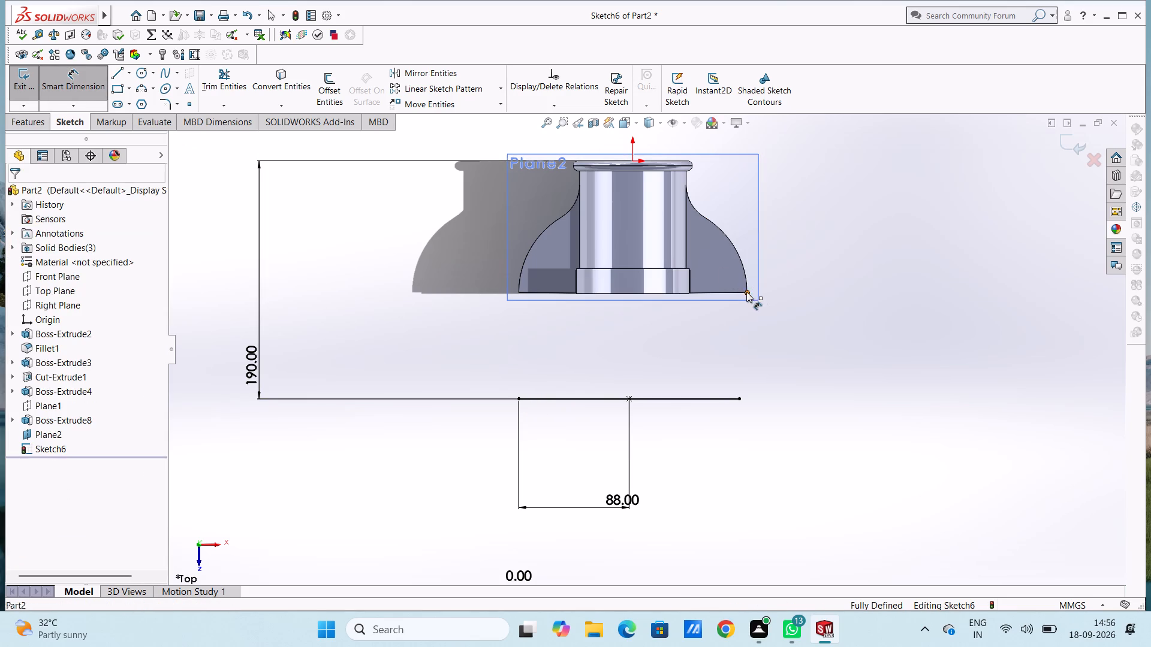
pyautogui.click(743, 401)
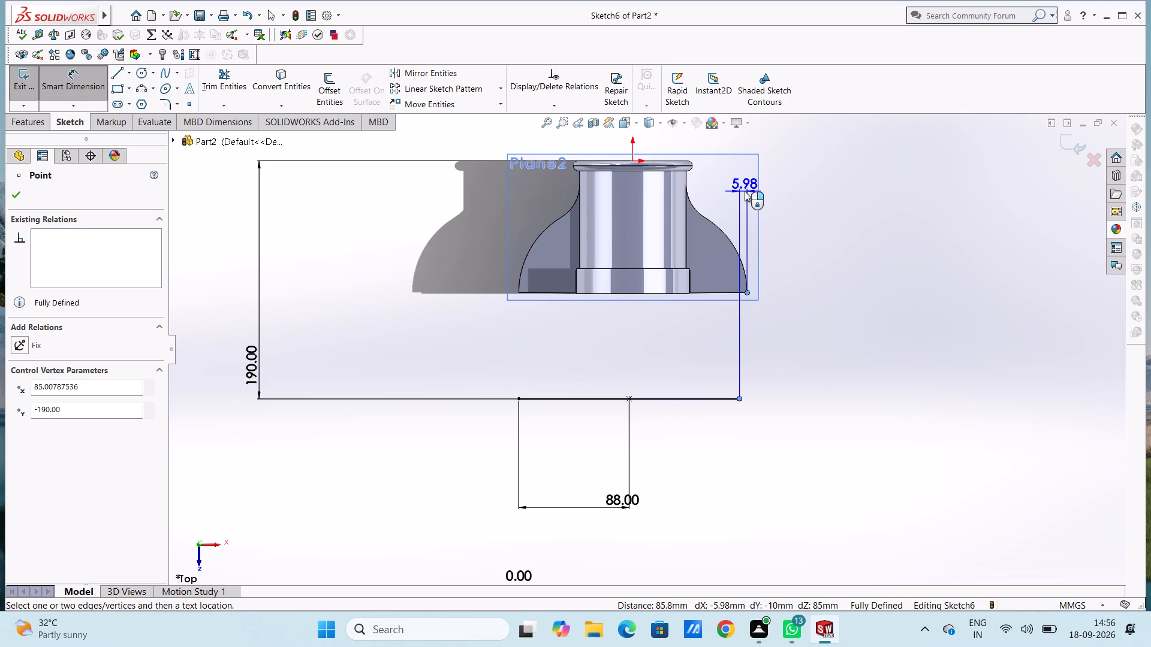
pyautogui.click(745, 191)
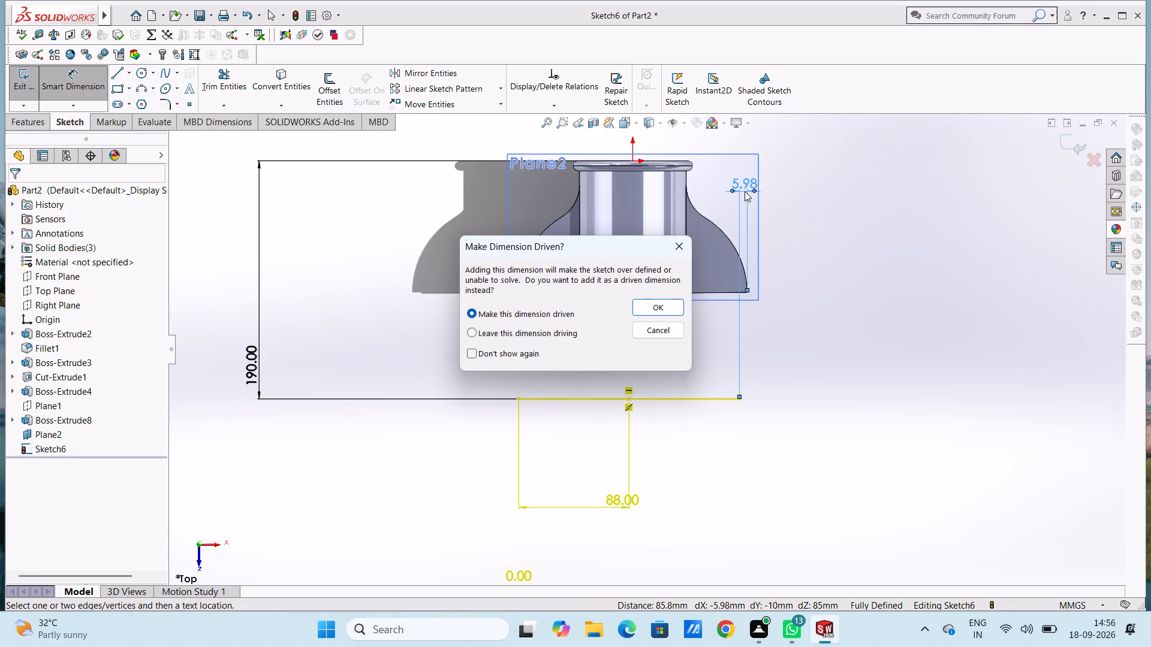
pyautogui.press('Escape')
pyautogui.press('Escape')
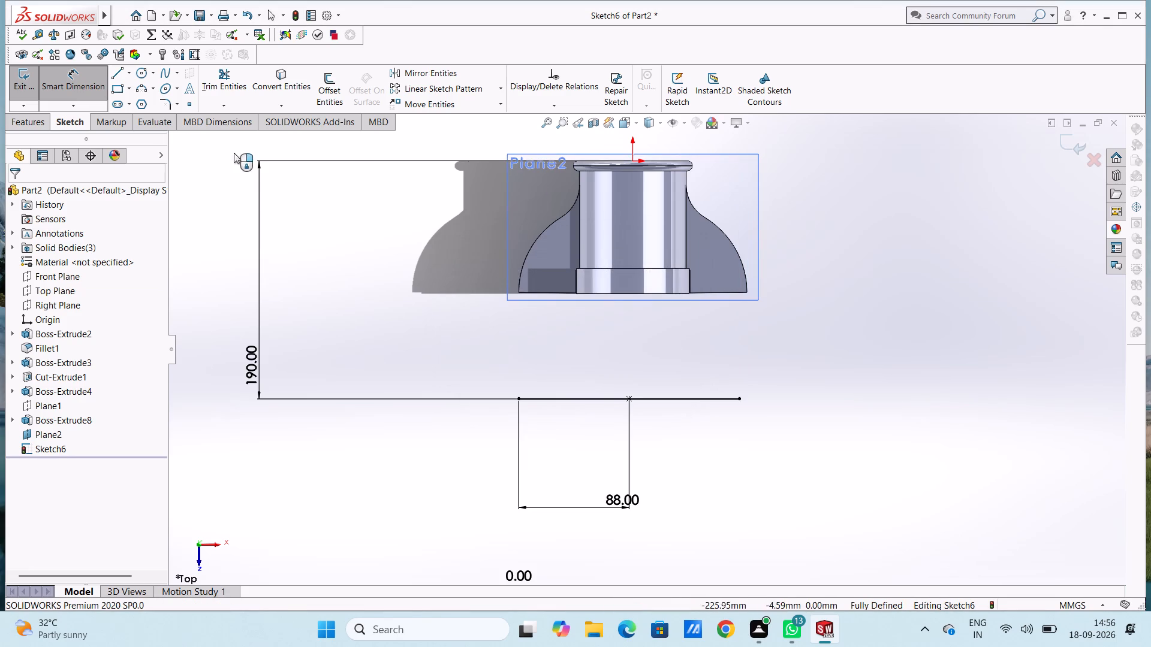
# Draw a horizontal line about 182 mm long from the existing line's left endpoint to directly below the rib's lower-right corner.
pyautogui.click(122, 75)
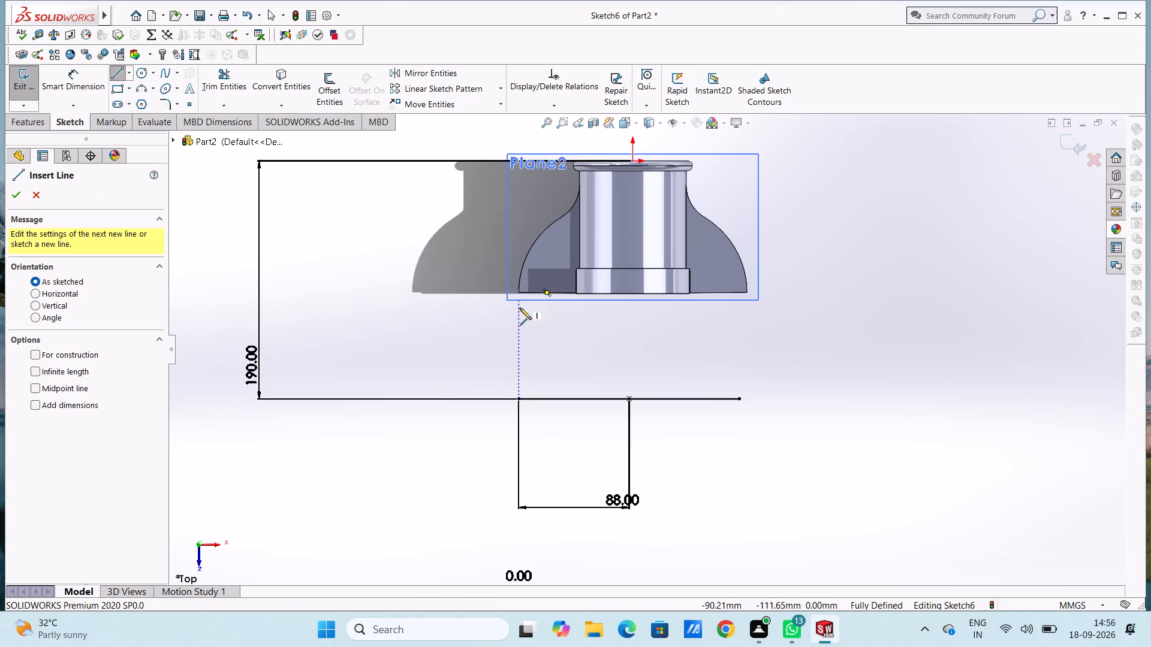
pyautogui.click(520, 397)
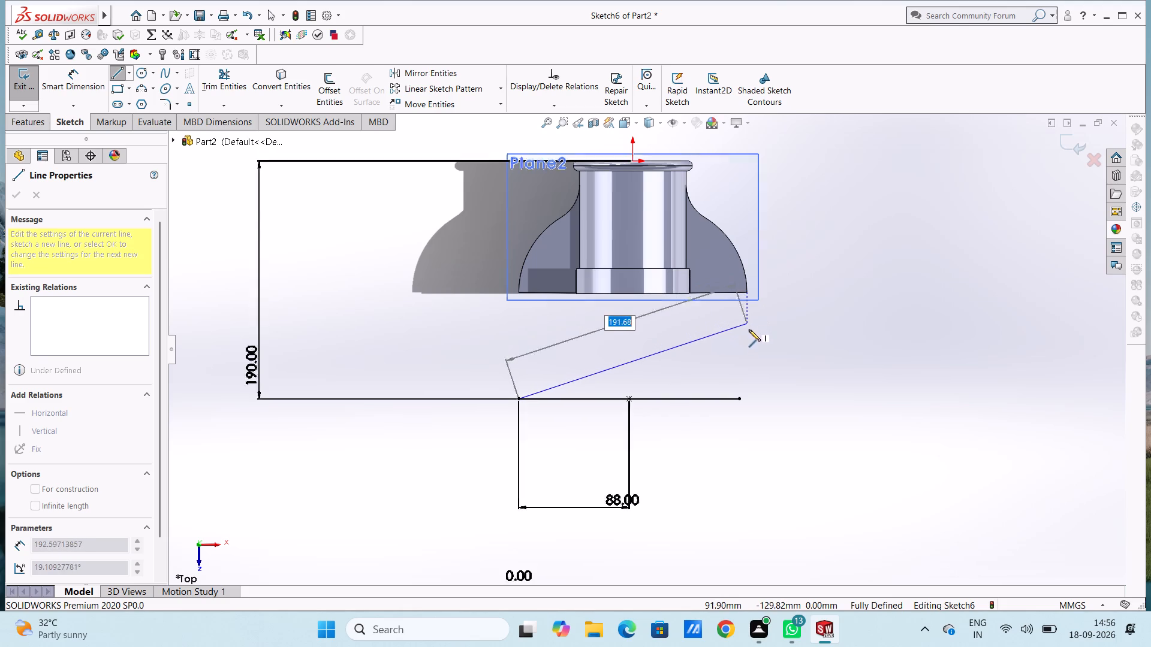
pyautogui.click(748, 400)
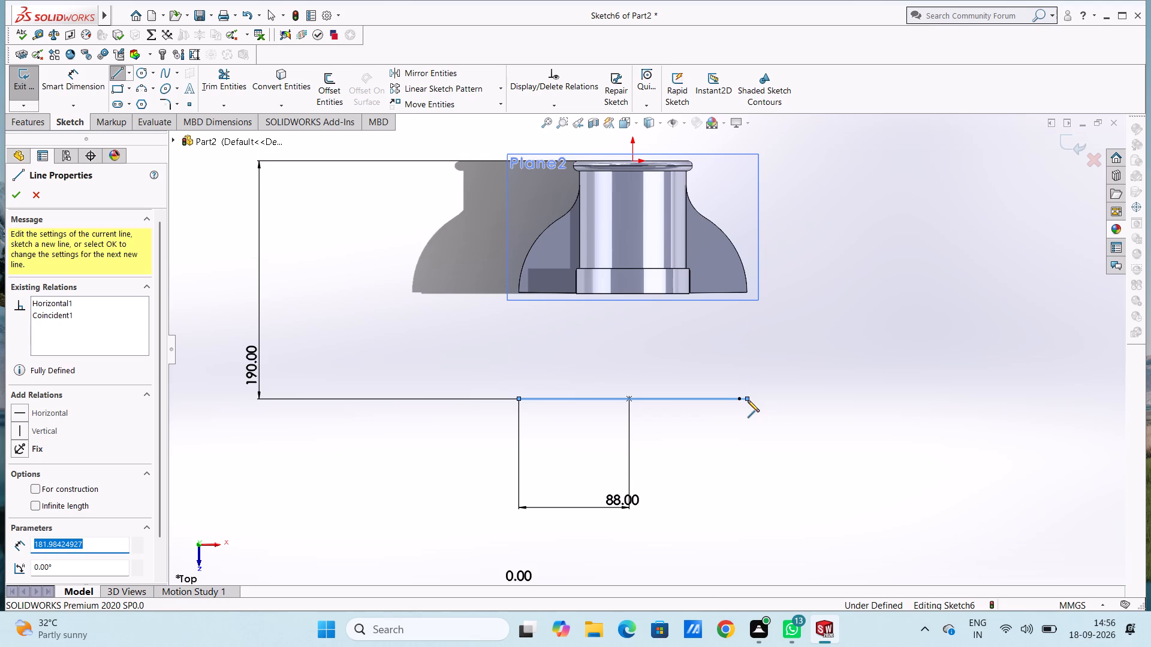
pyautogui.press('Escape')
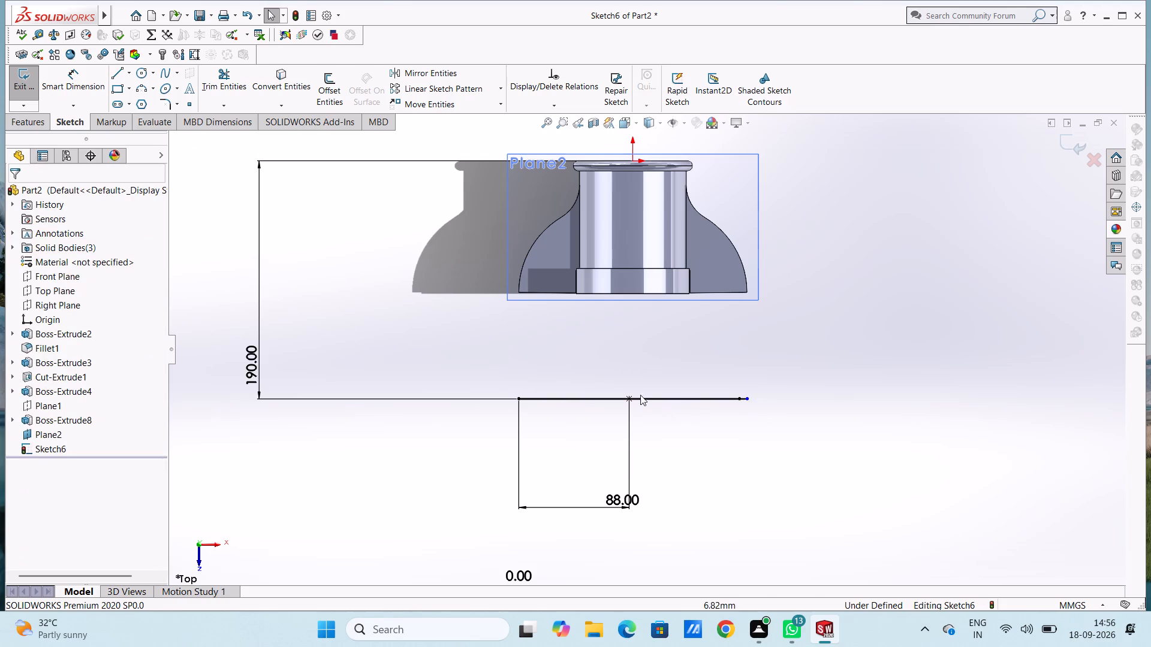
# Delete the original, shorter horizontal line that the longer one overlaps.
pyautogui.click(682, 401)
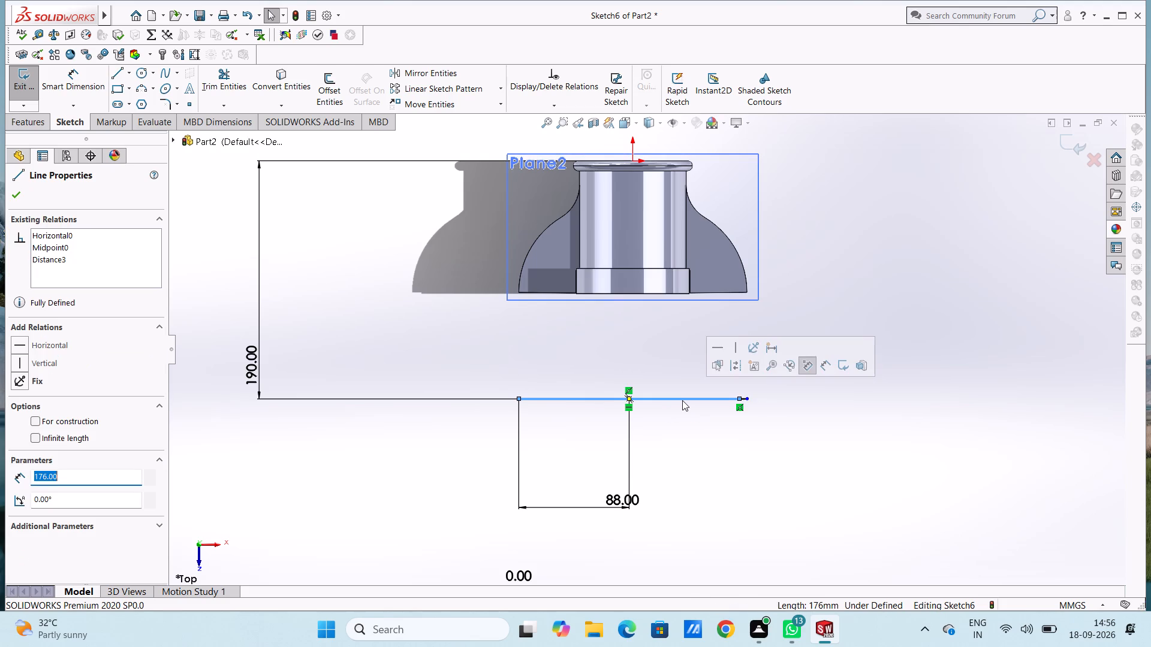
pyautogui.press('Delete')
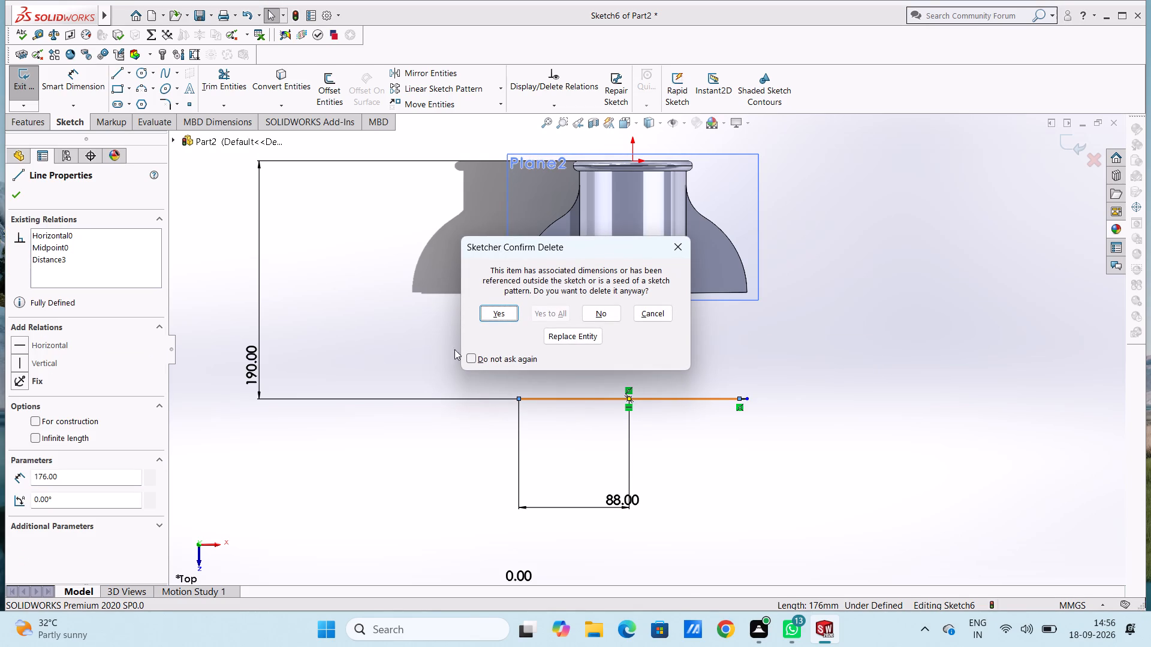
pyautogui.click(499, 311)
# Dimension the vertical distance between the origin and the remaining horizontal line below the ribs.
pyautogui.scroll(1, 460, 339)
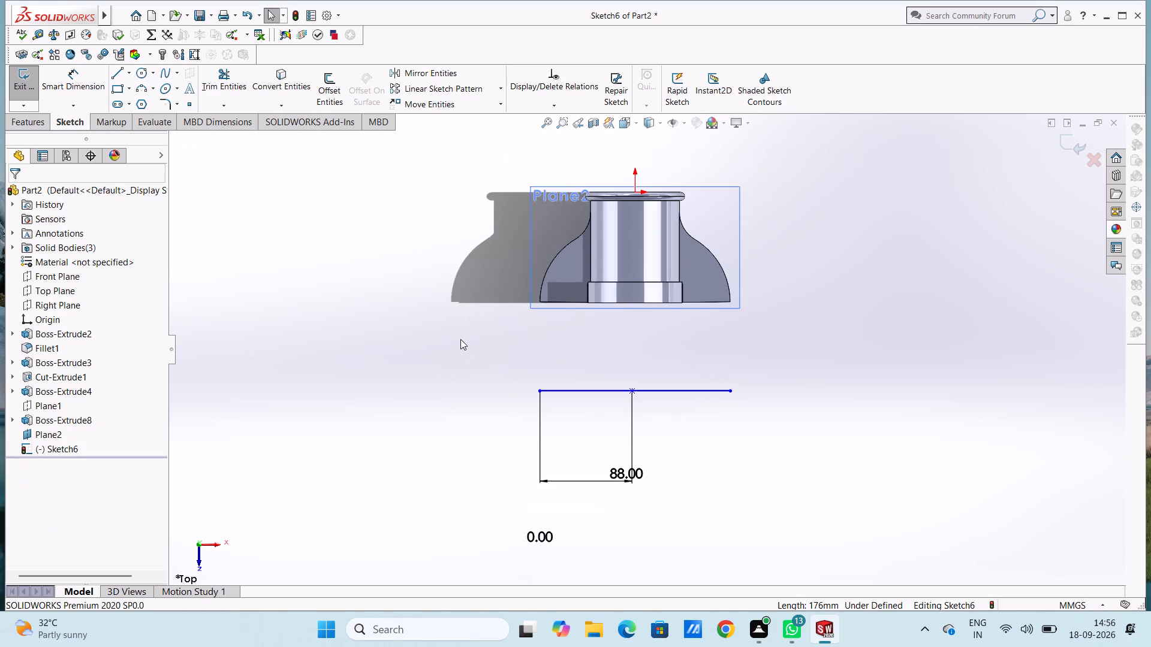
pyautogui.click(58, 74)
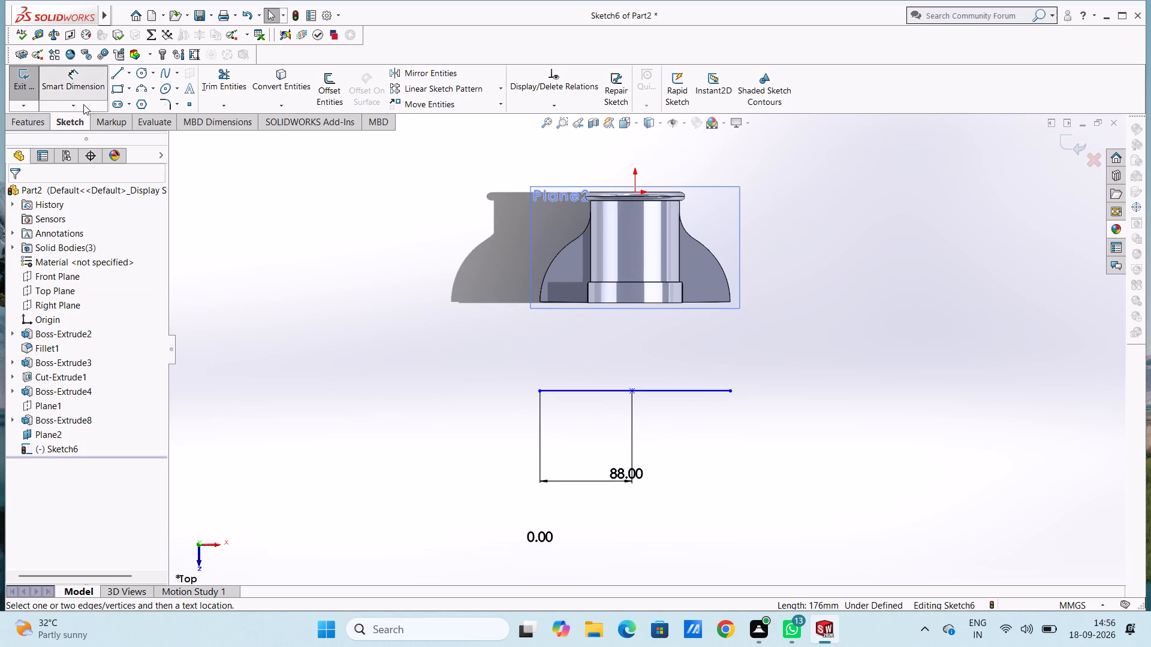
pyautogui.click(635, 193)
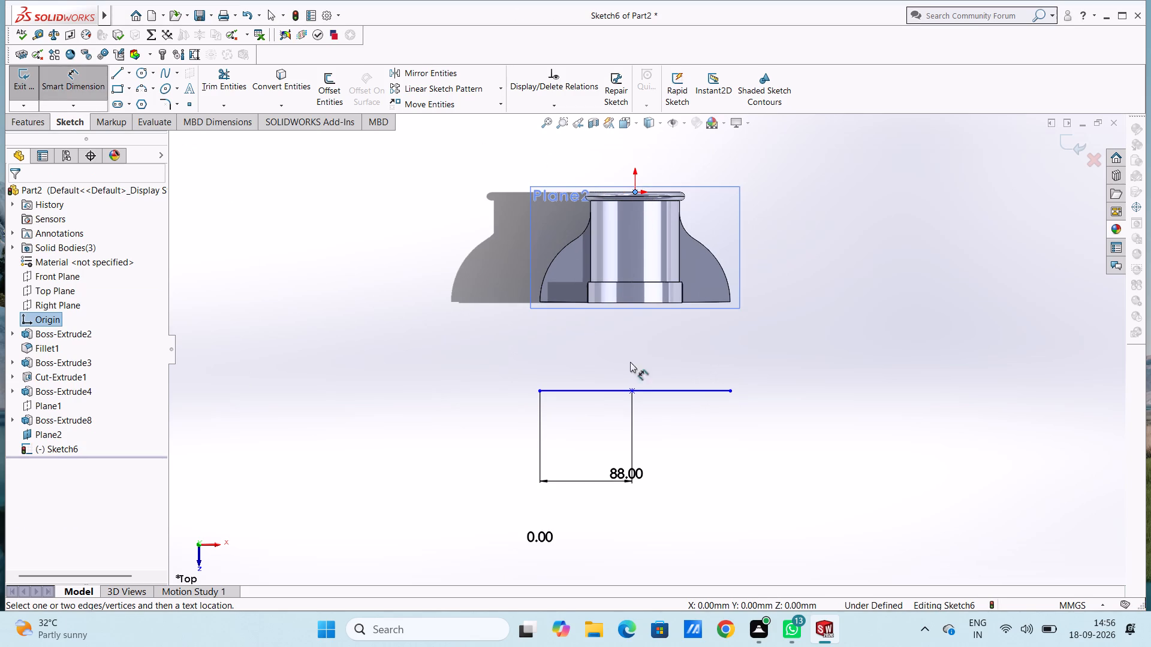
pyautogui.click(653, 385)
pyautogui.click(659, 390)
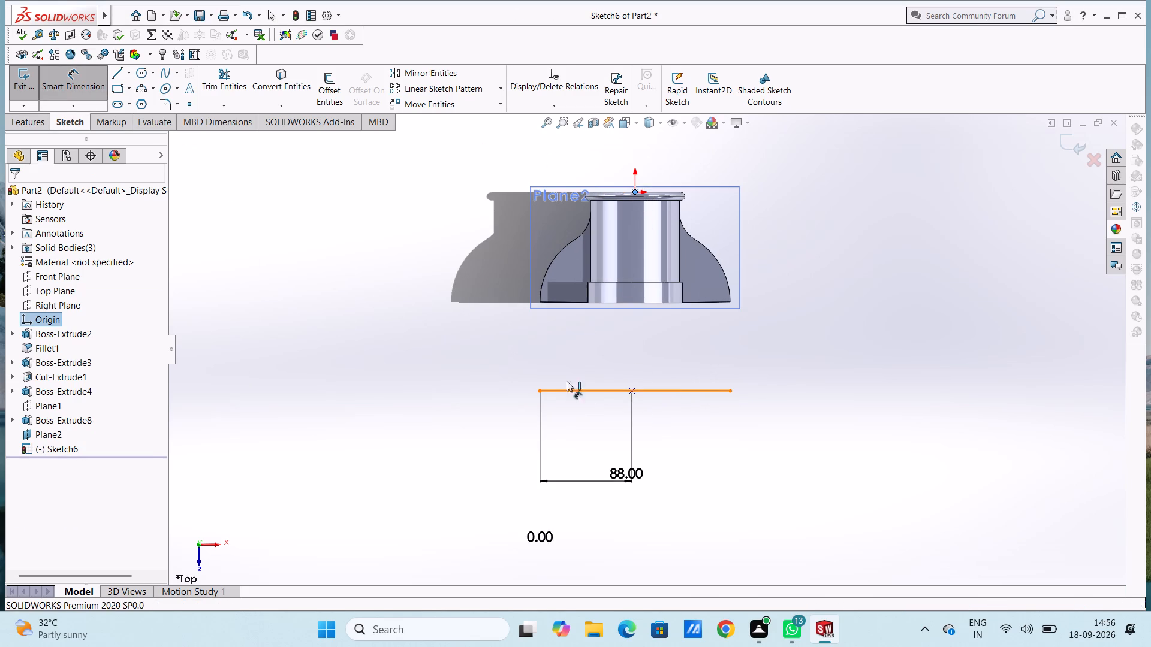
pyautogui.click(273, 350)
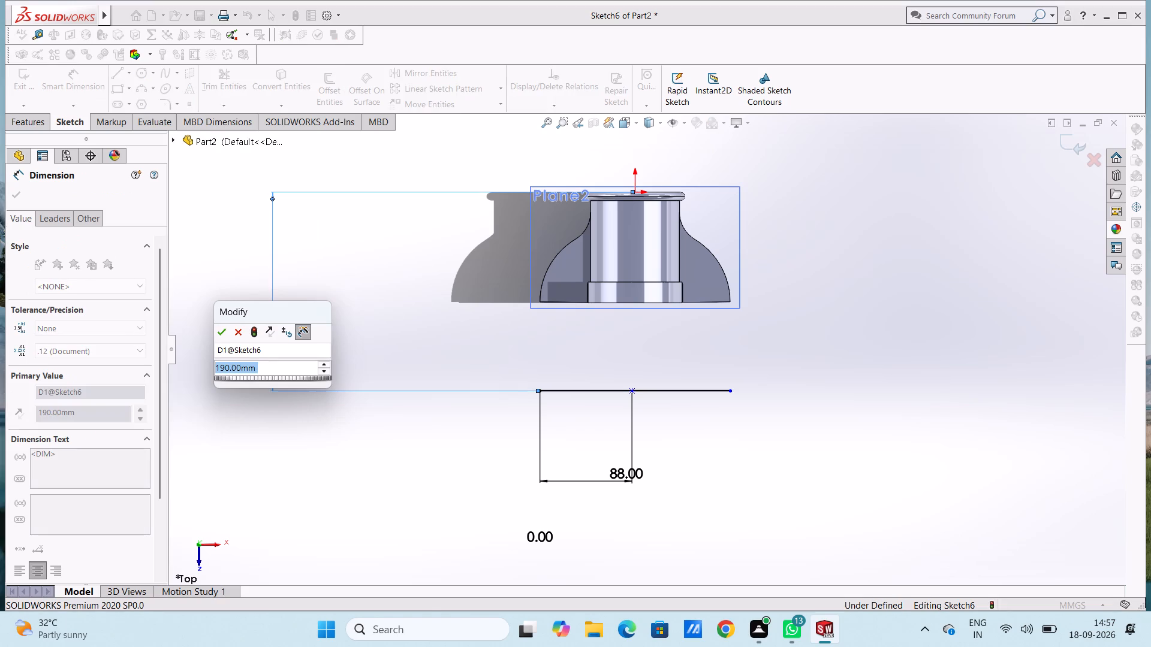
pyautogui.click(223, 338)
pyautogui.click(216, 300)
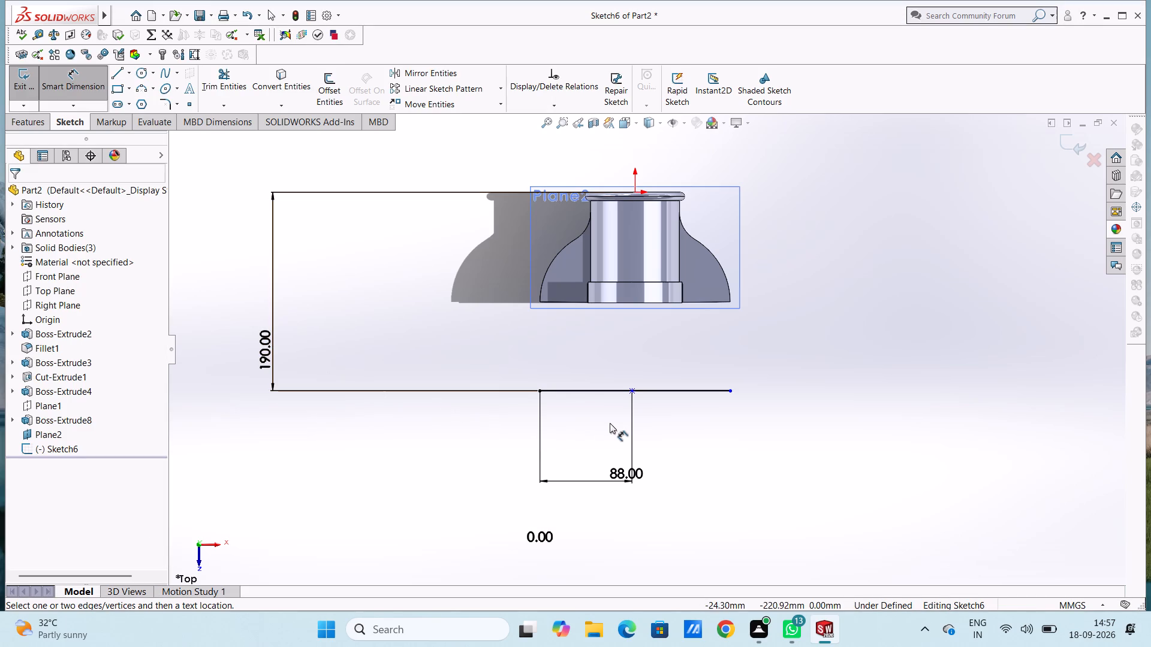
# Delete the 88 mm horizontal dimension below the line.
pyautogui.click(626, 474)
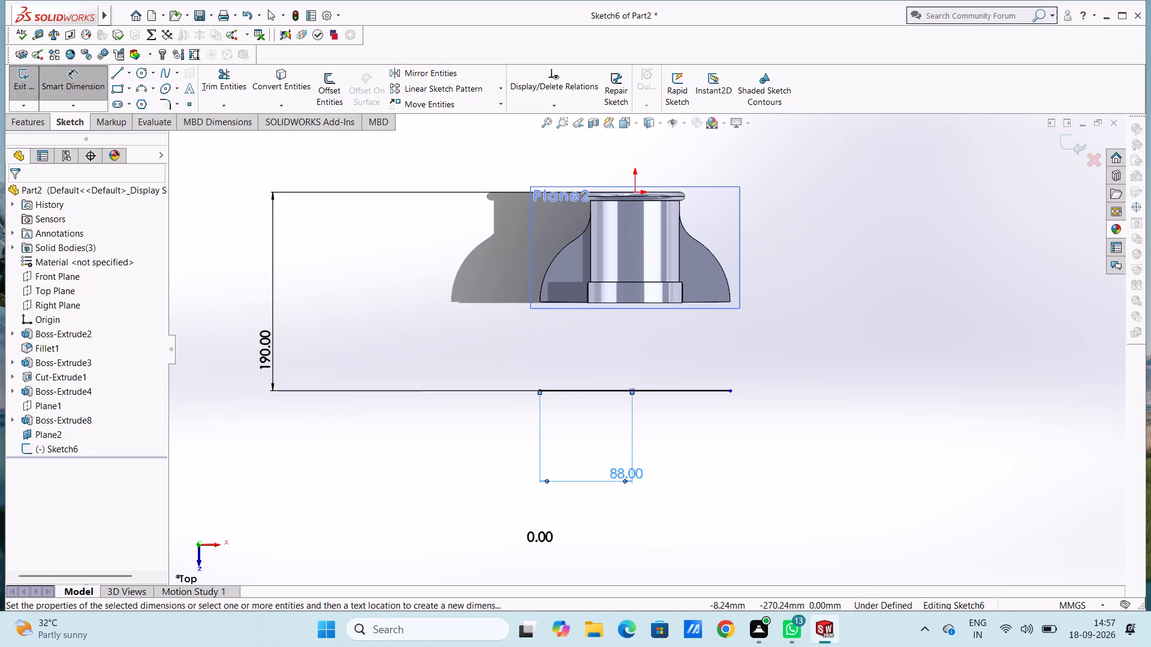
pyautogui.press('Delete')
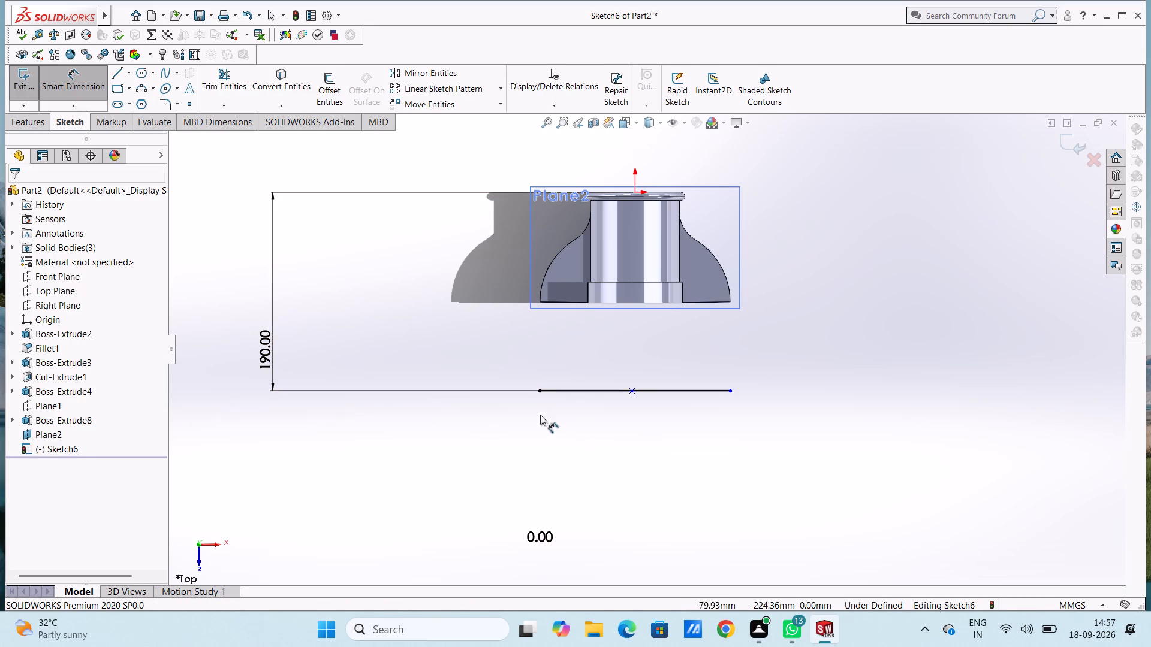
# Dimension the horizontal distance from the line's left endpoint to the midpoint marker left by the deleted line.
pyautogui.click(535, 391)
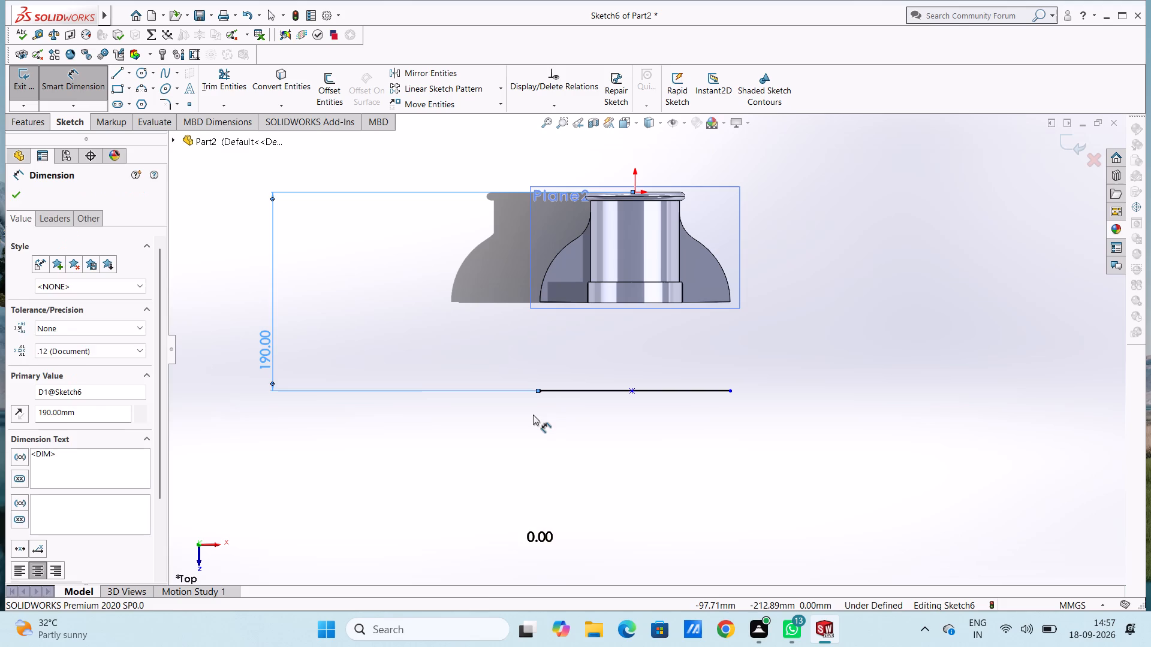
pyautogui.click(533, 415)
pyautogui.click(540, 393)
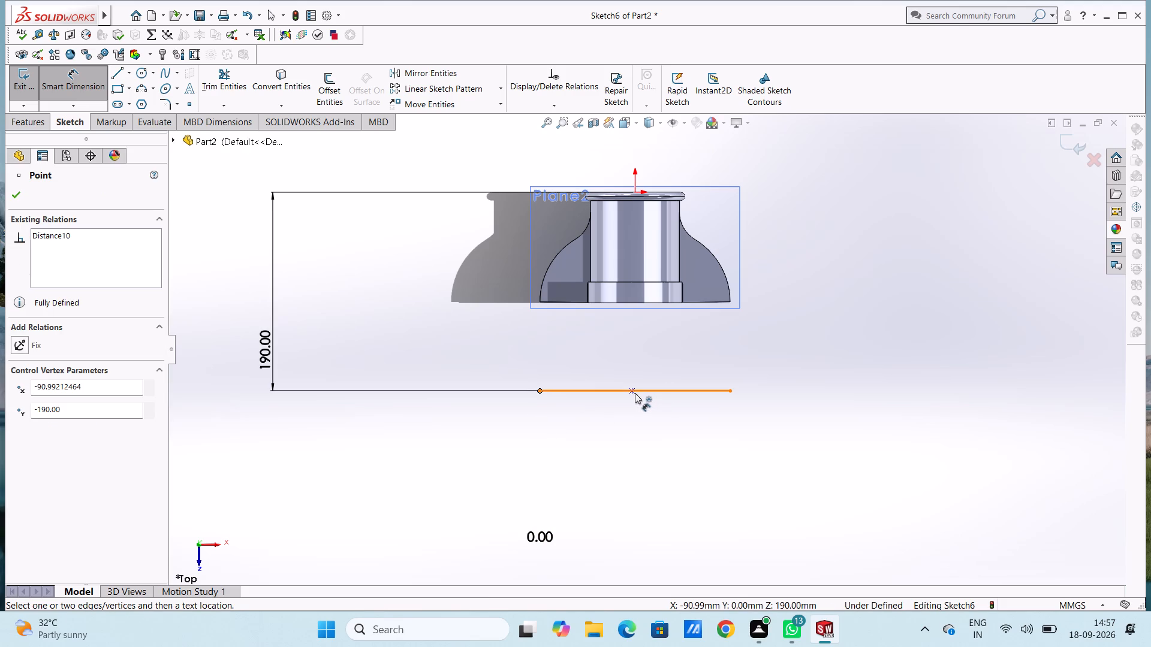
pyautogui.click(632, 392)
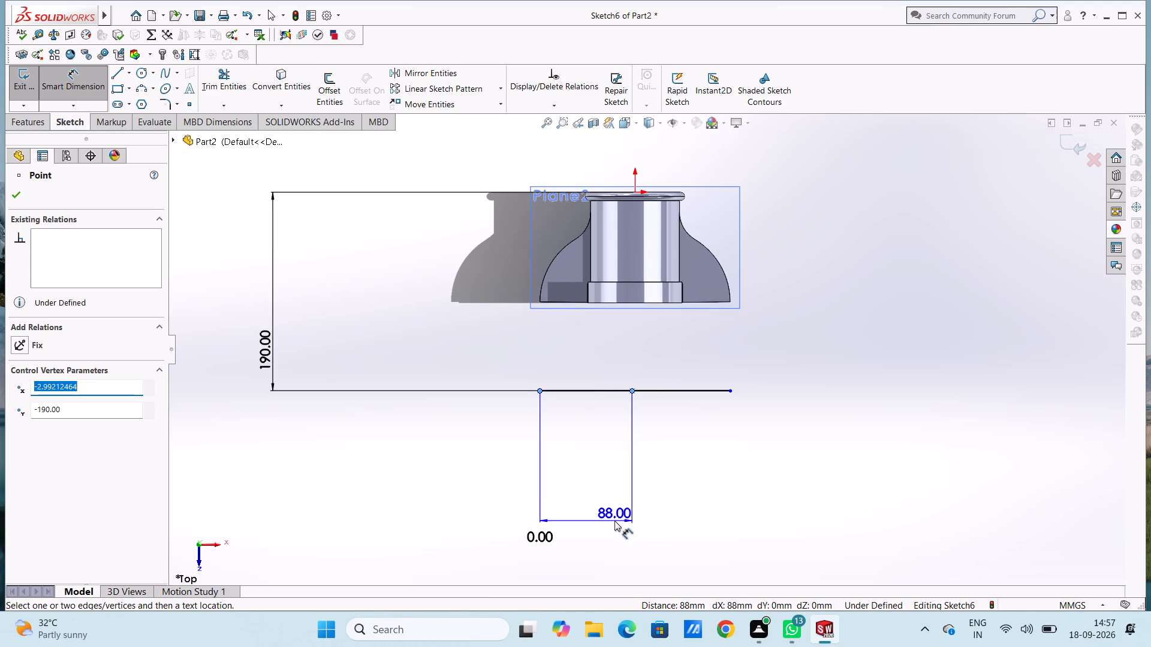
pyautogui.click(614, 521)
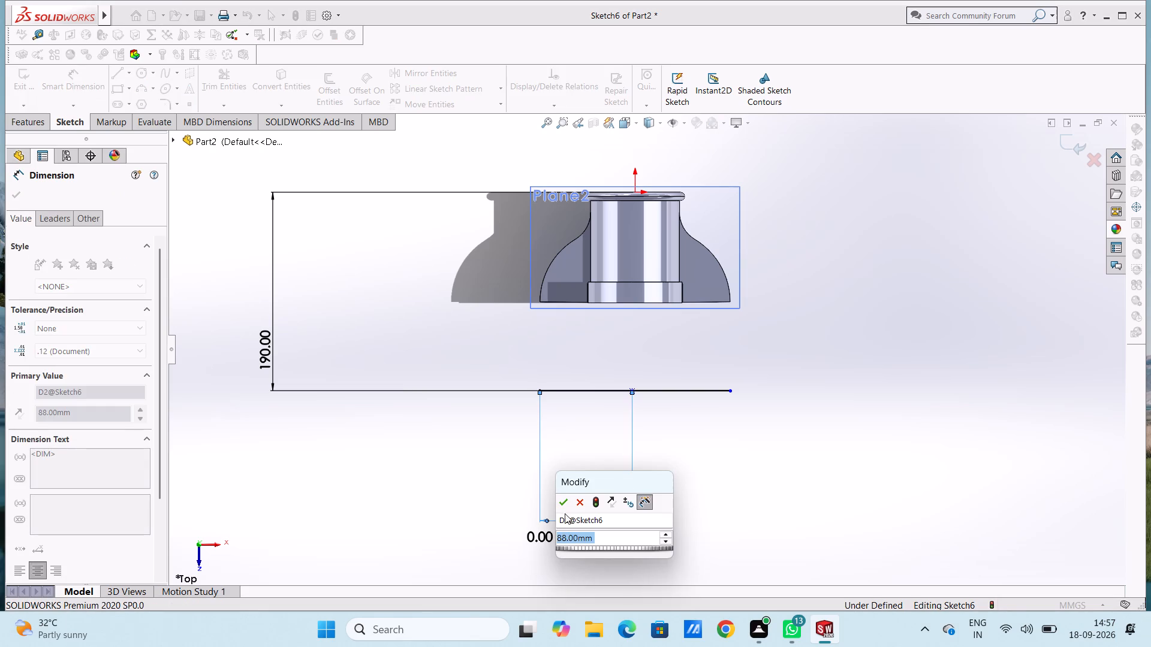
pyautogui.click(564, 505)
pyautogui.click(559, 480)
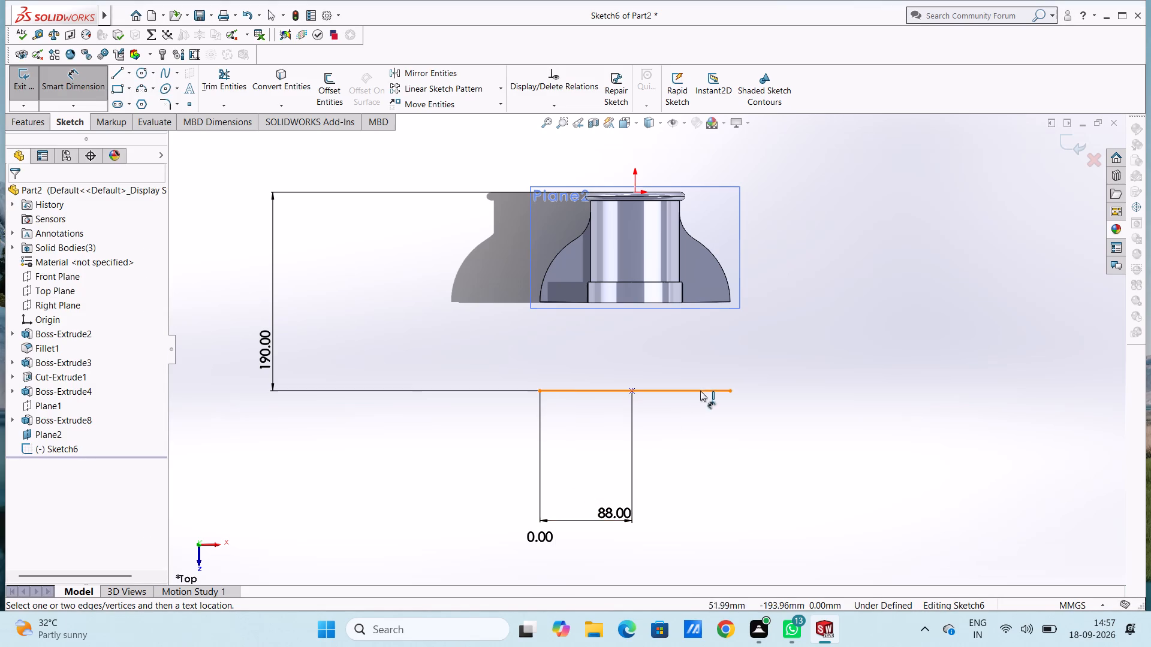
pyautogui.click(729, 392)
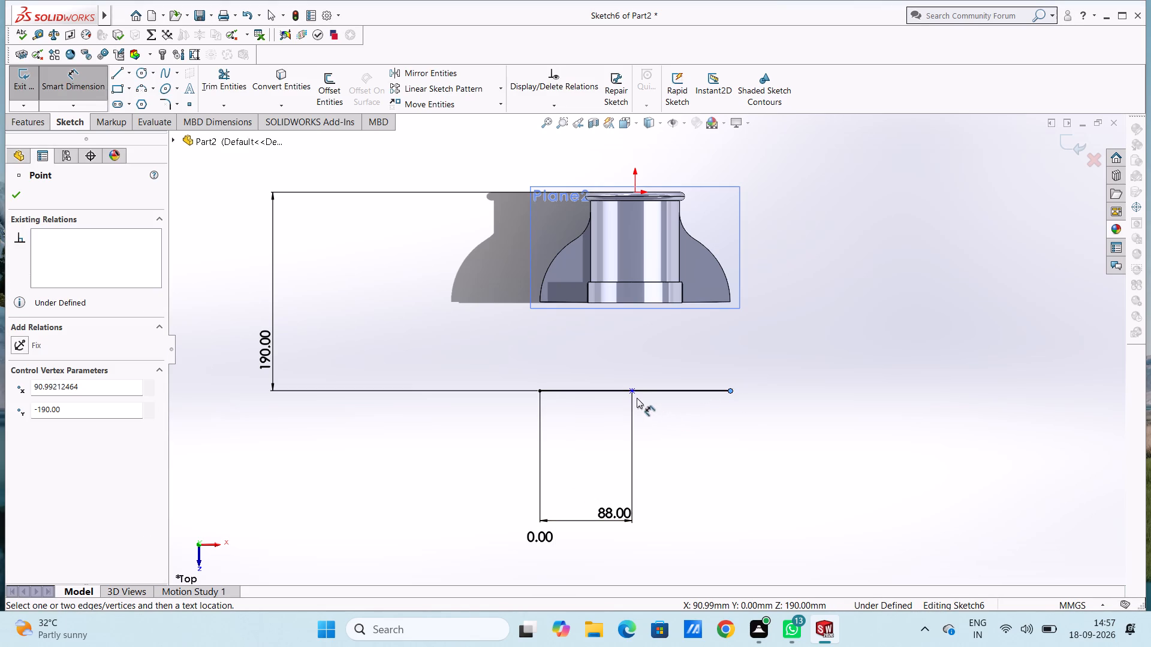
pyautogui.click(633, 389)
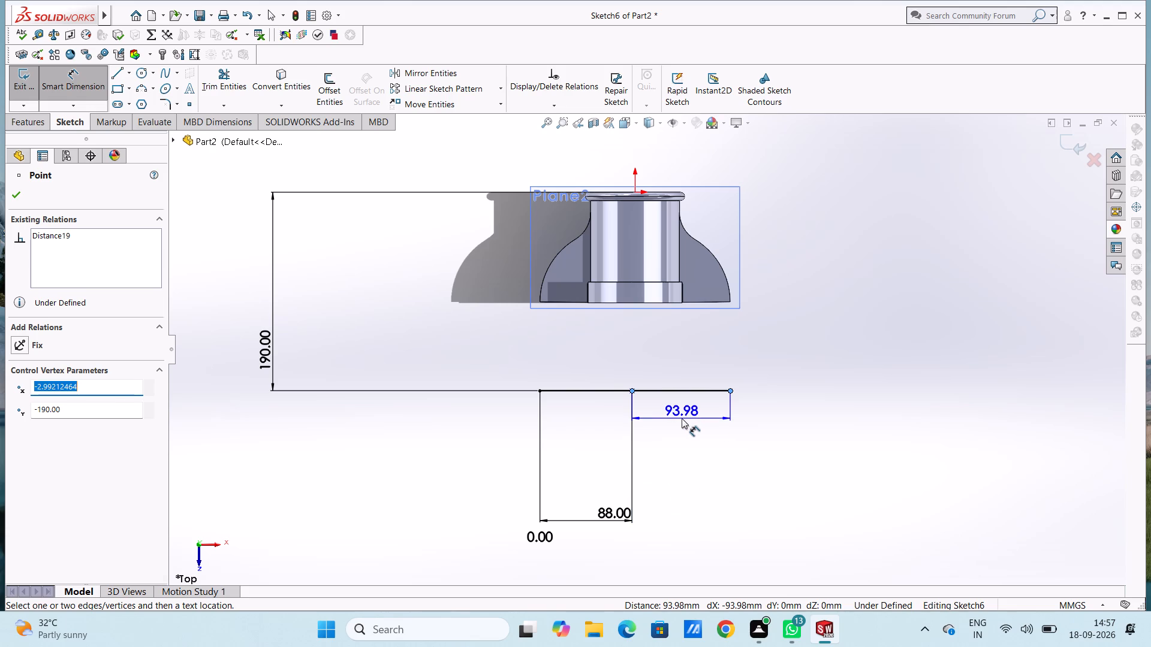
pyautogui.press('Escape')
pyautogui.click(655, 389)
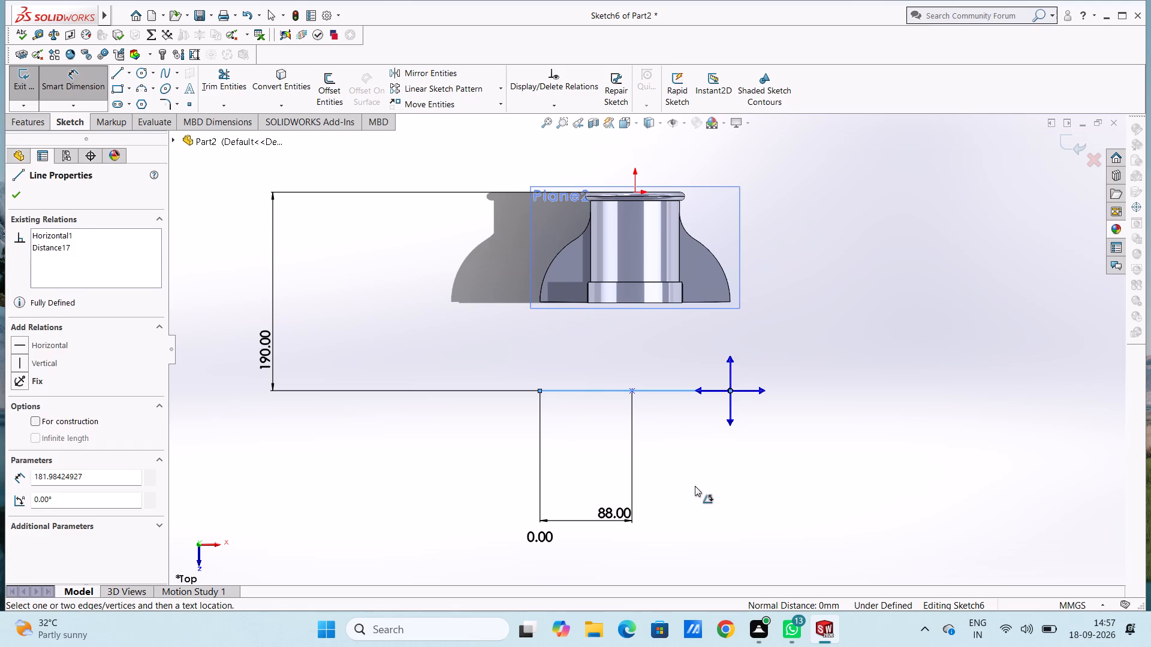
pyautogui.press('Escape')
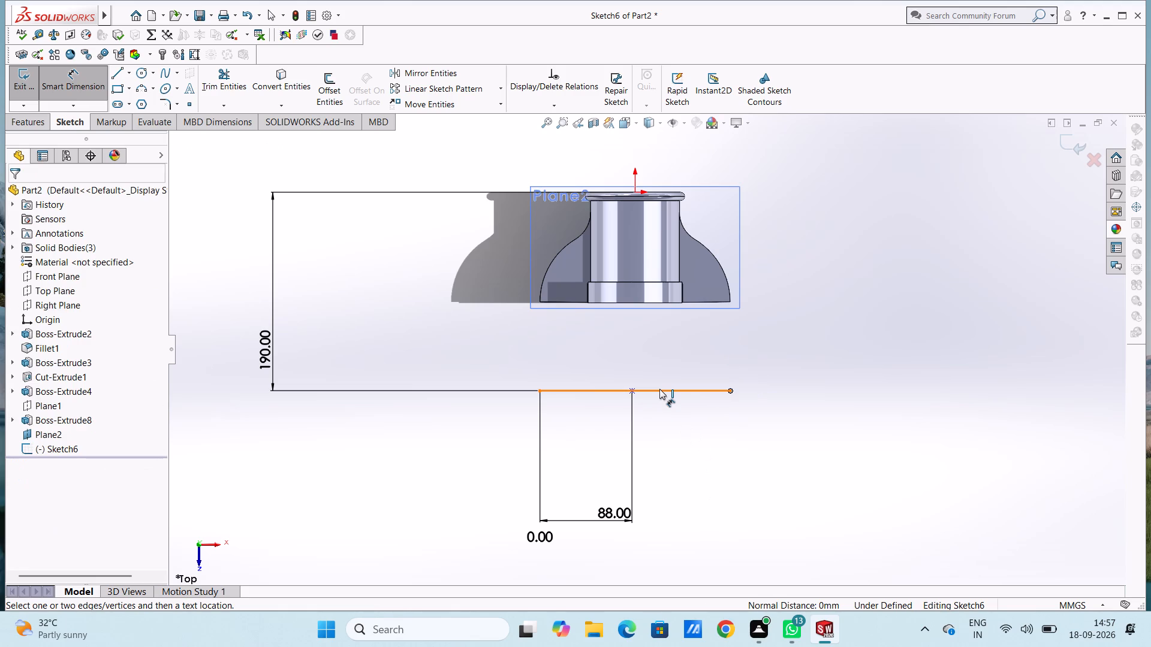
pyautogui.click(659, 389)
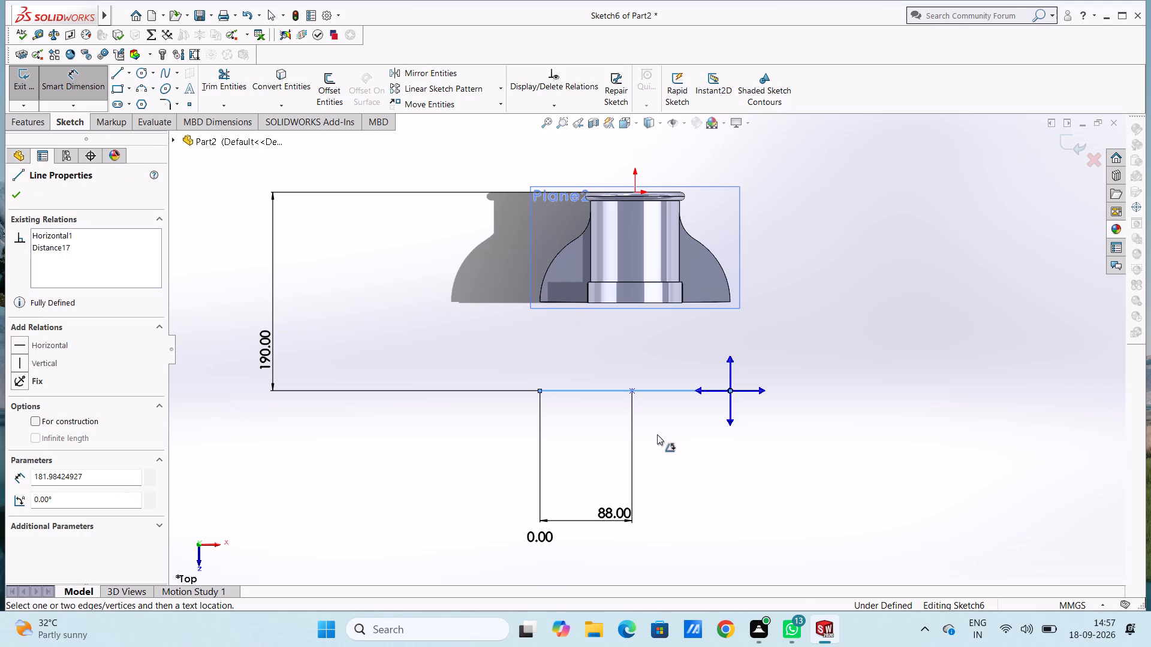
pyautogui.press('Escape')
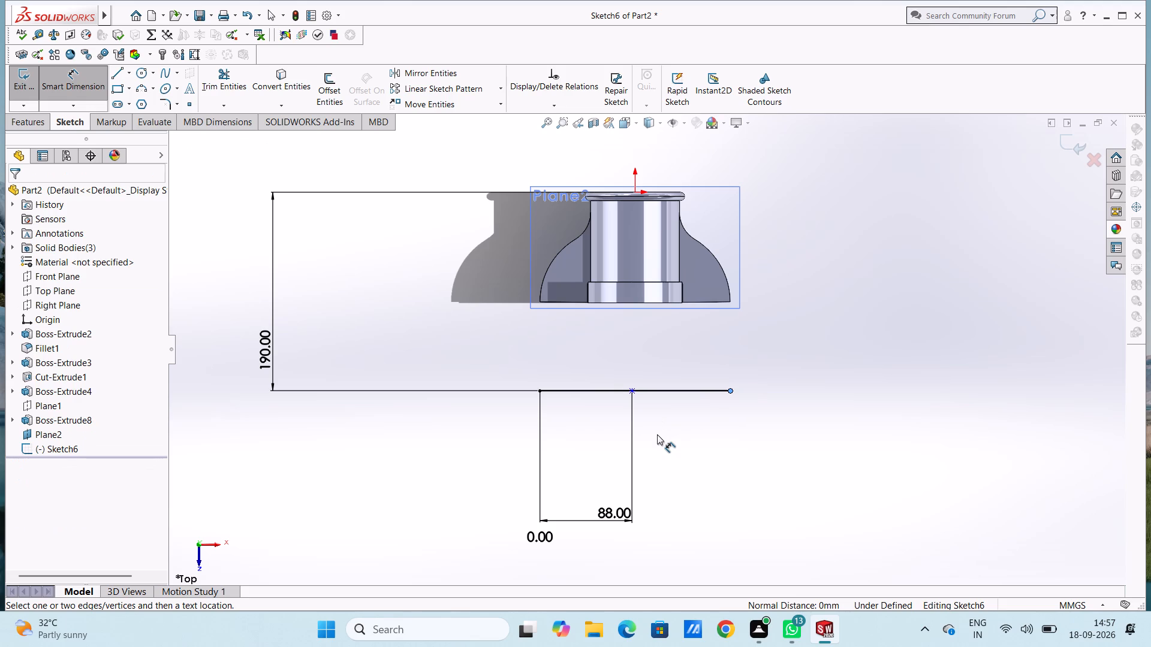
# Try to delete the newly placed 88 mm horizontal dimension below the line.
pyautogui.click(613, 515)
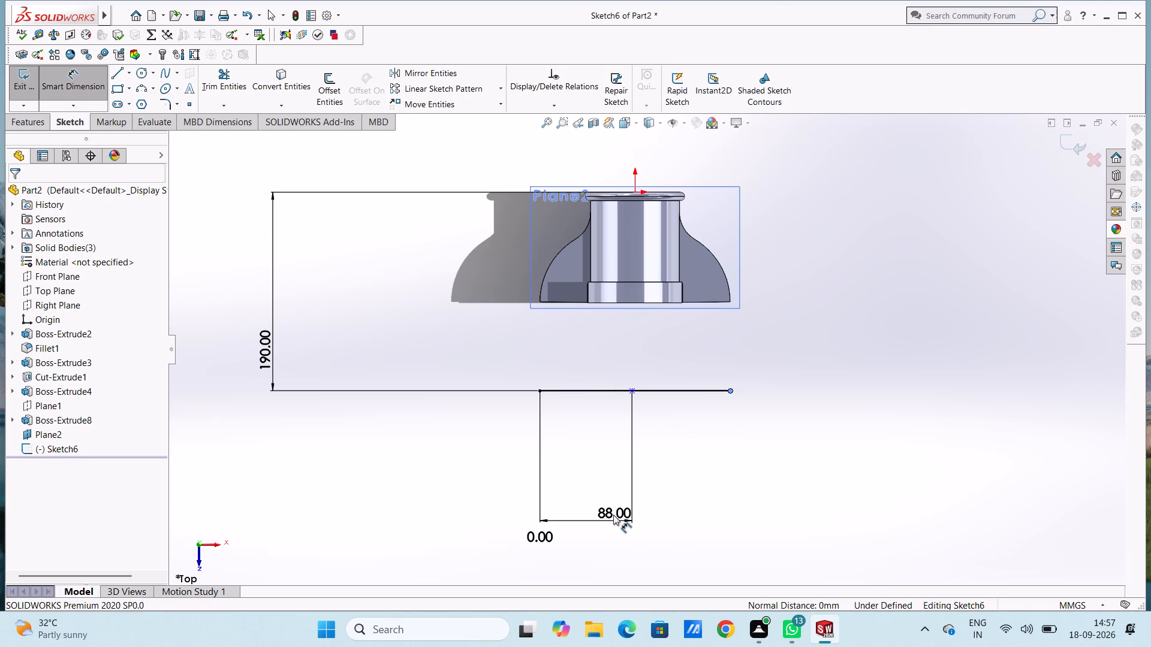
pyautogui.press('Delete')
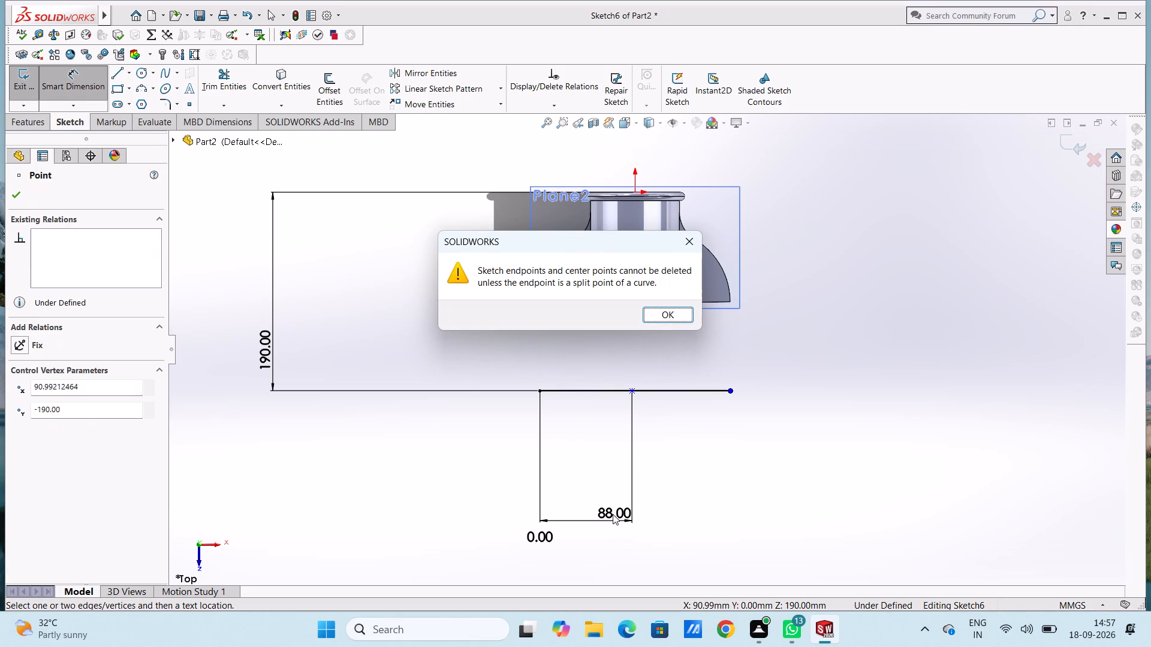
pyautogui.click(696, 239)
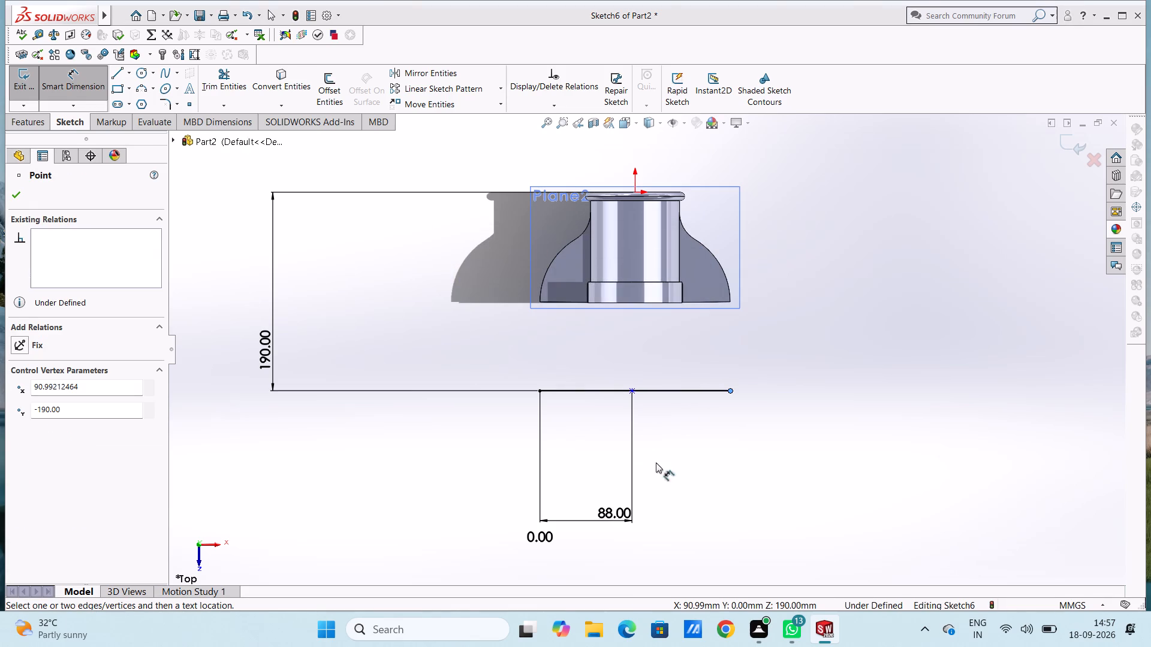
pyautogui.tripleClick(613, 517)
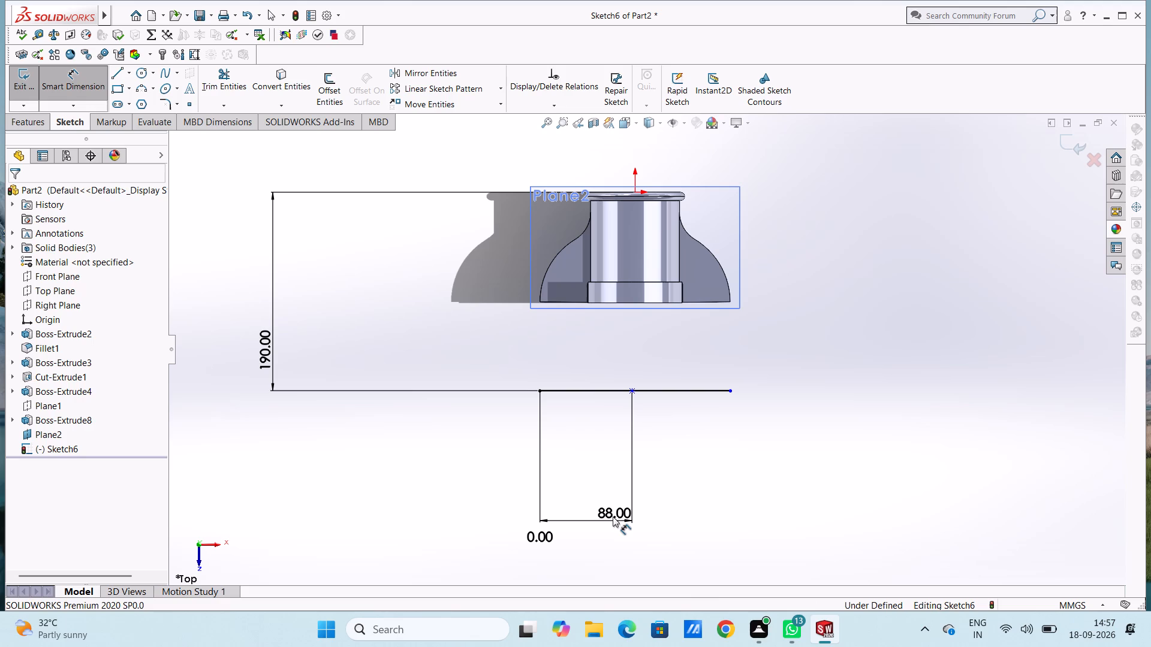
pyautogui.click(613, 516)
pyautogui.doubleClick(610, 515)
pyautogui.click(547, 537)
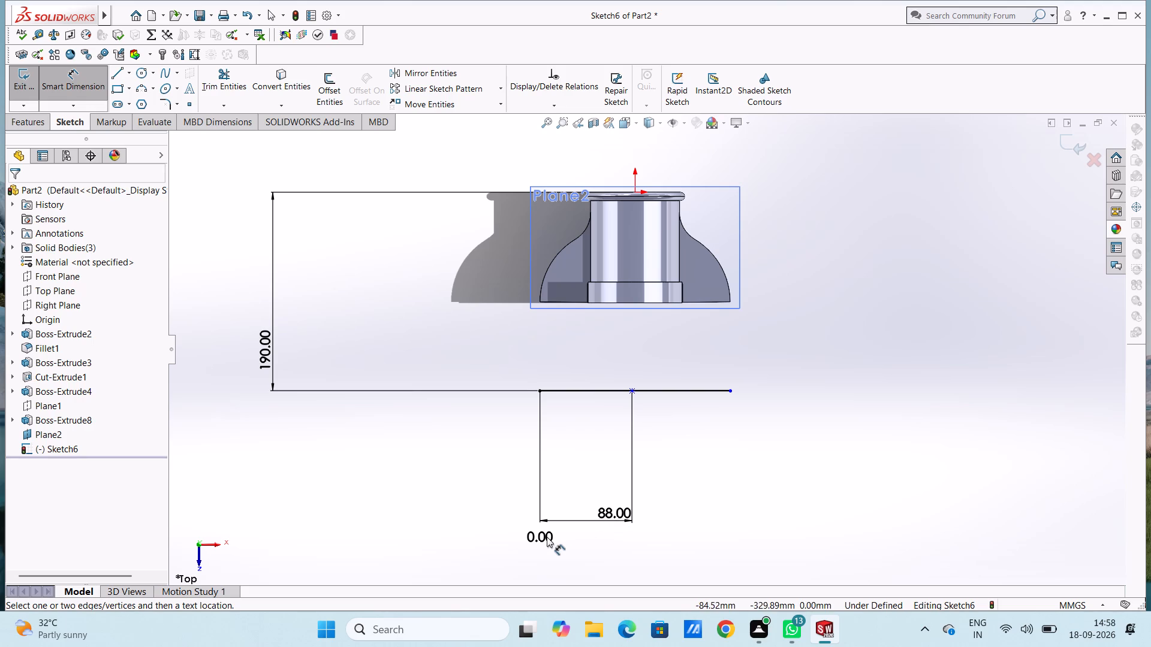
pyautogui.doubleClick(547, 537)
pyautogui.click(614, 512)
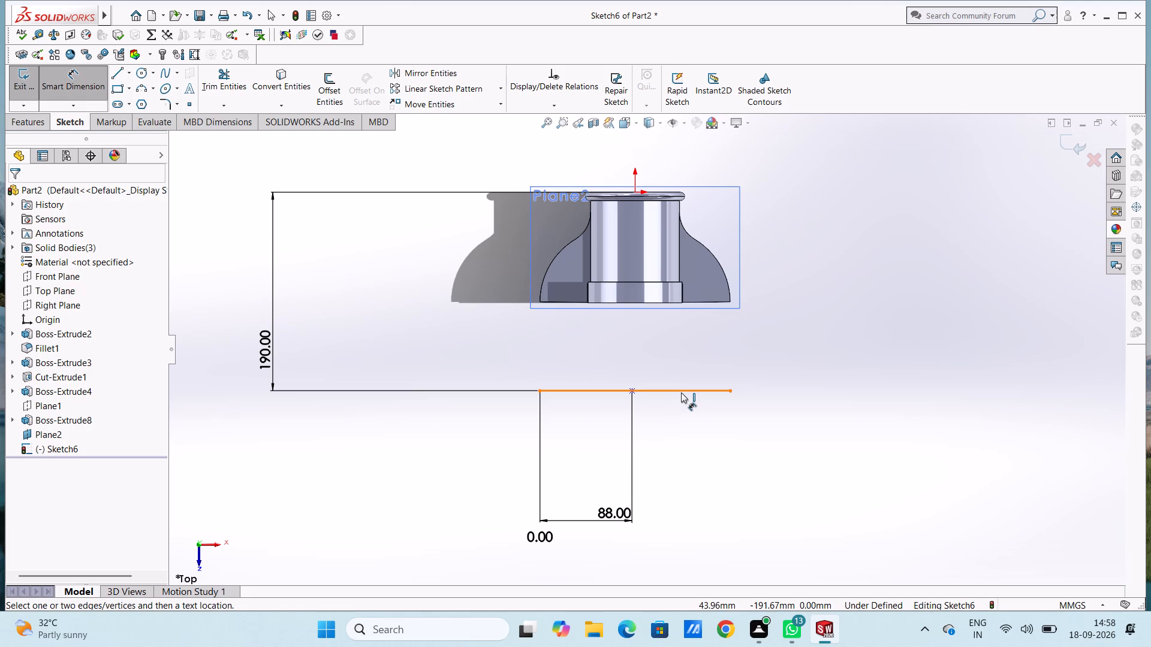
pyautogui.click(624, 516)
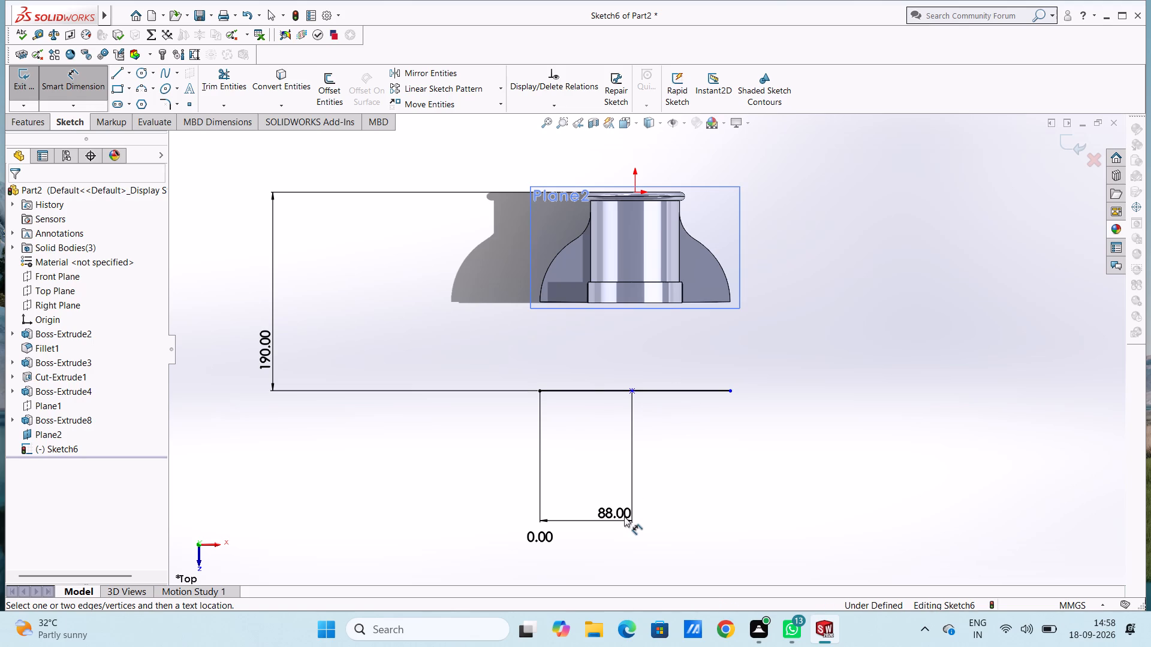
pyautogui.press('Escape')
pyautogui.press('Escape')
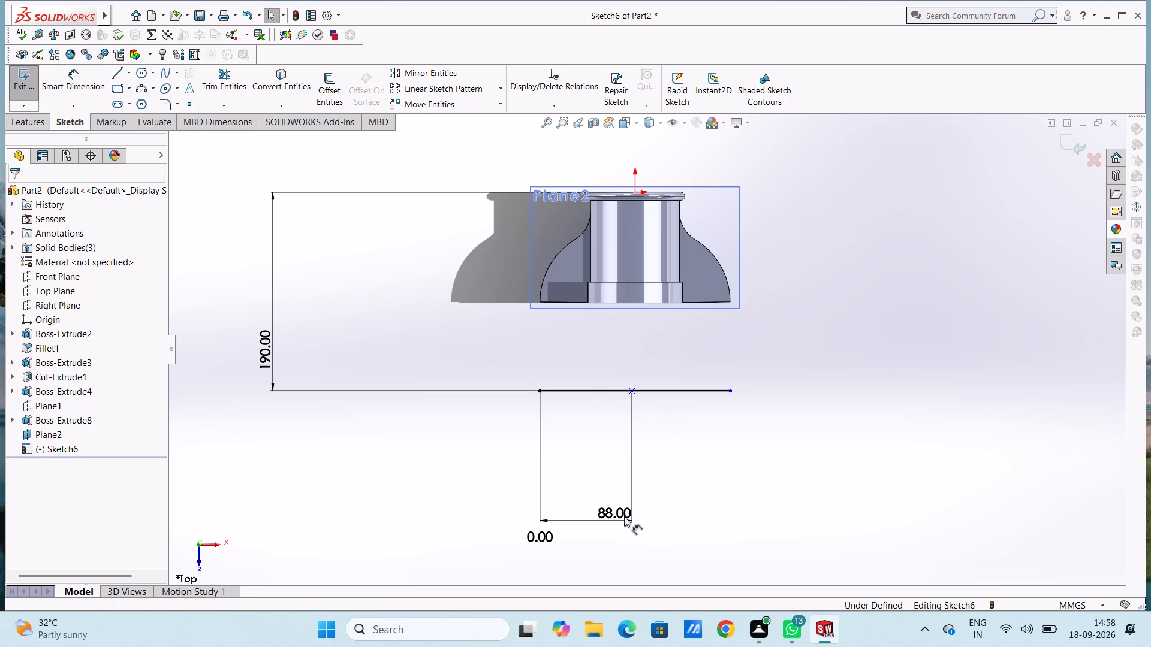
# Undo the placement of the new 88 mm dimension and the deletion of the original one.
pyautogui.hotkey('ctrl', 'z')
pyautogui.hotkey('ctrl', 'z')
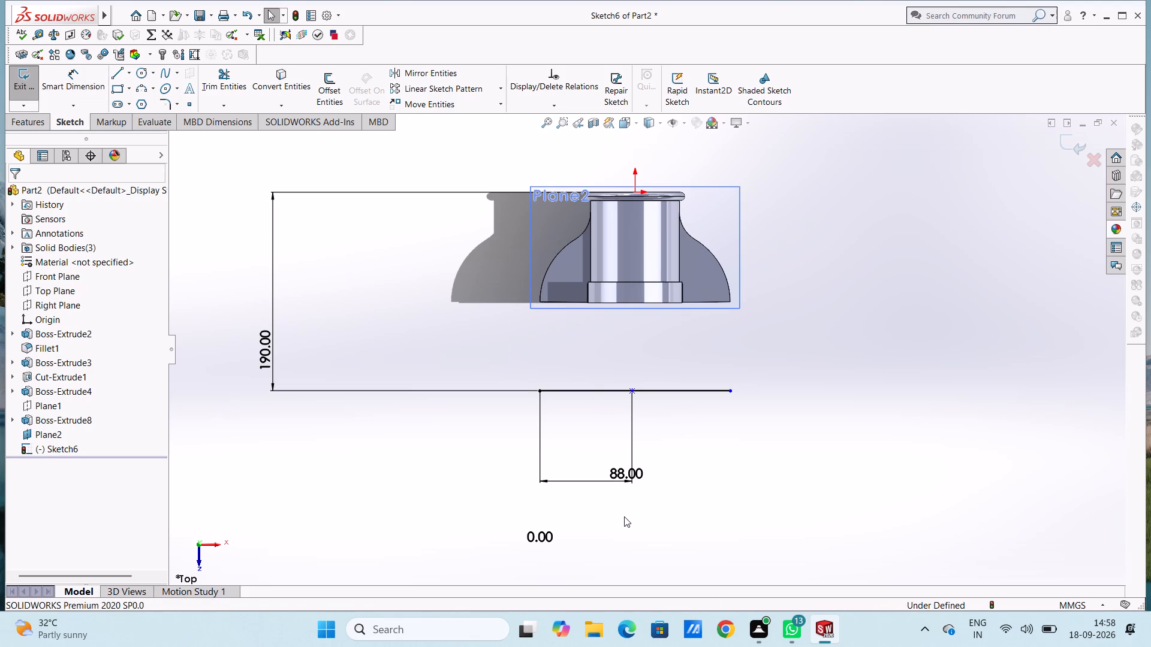
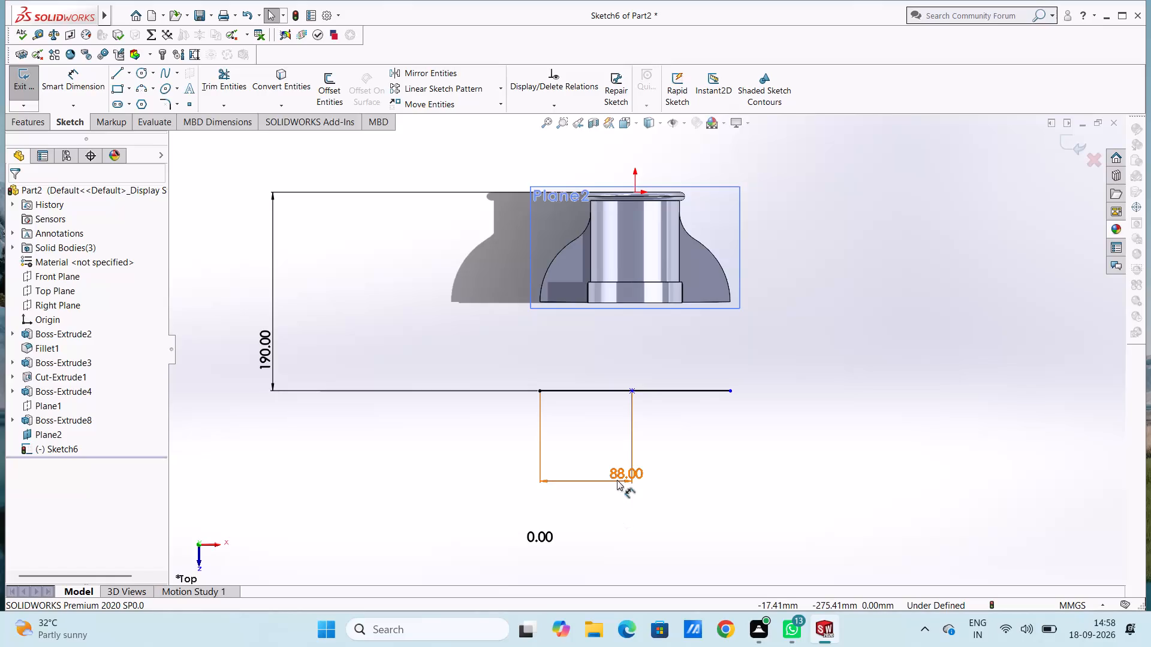
# Delete the 88 mm and 0 mm dimensions below the horizontal line.
pyautogui.click(617, 480)
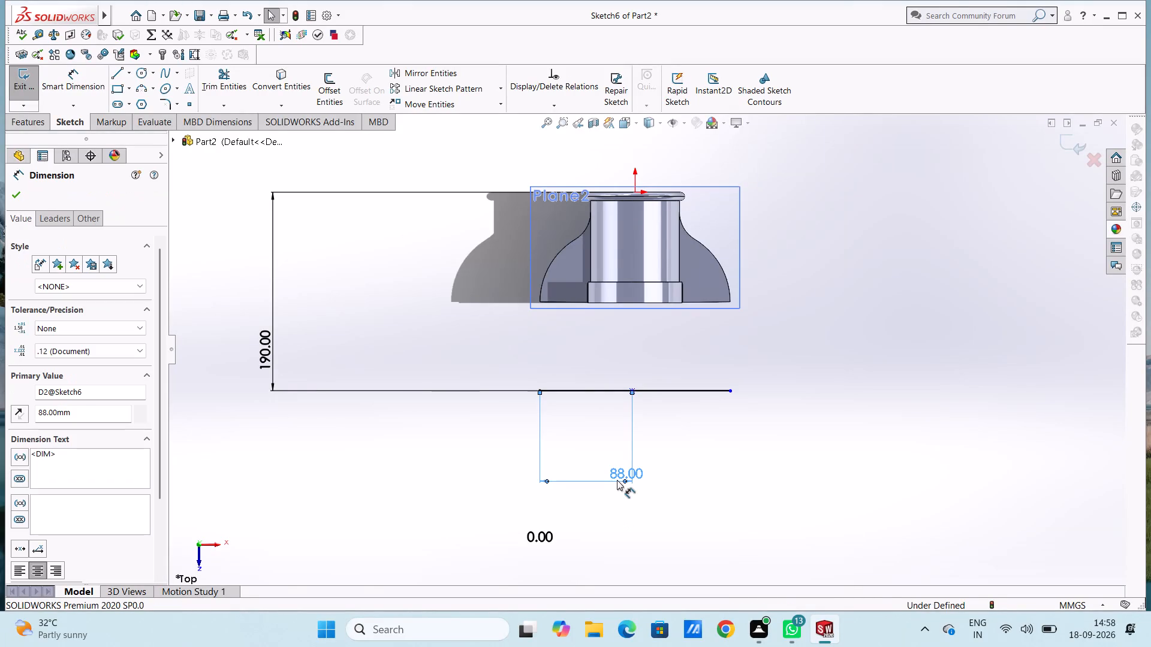
pyautogui.press('Delete')
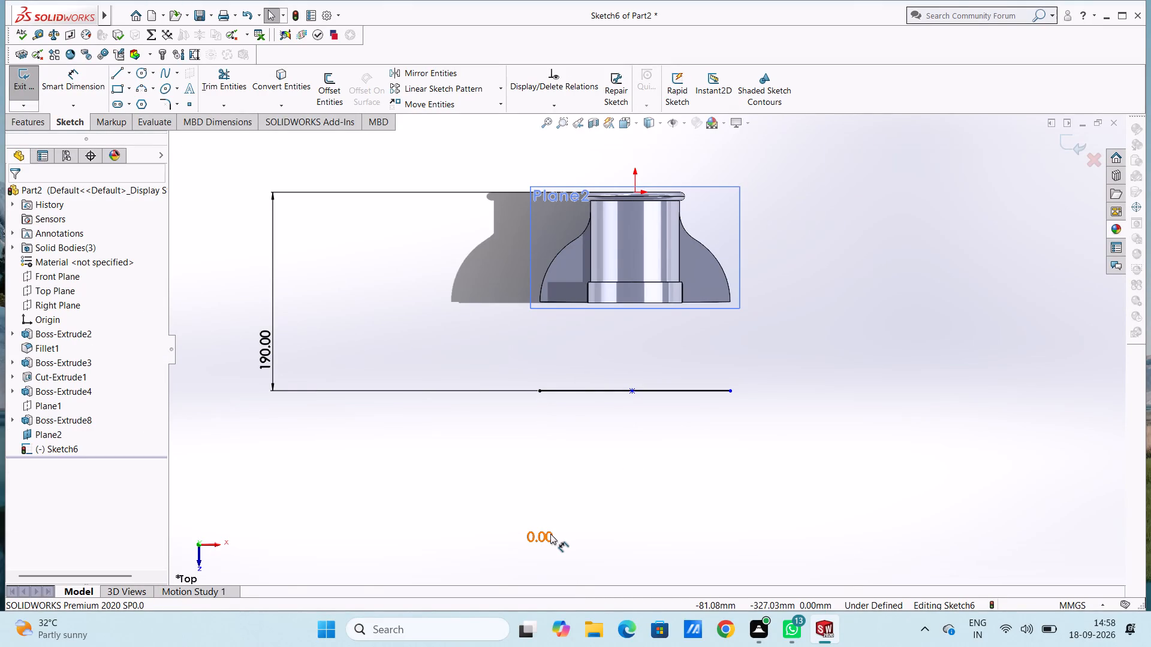
pyautogui.click(550, 534)
pyautogui.press('Delete')
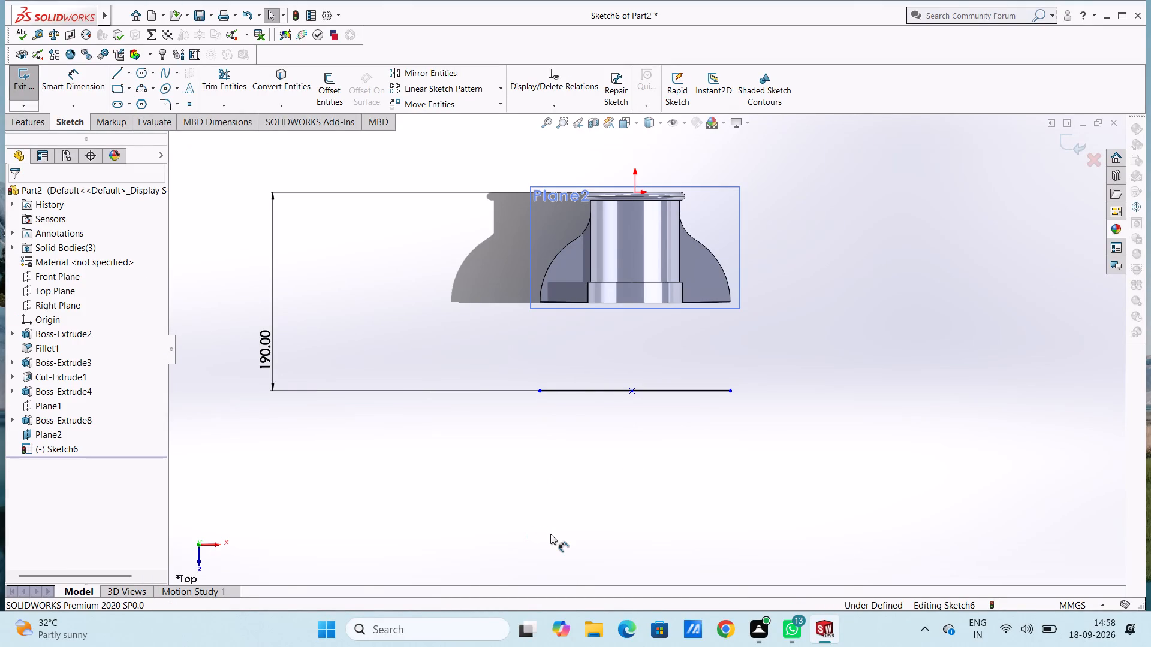
# Delete the horizontal base line below the ribs along with its associated 190 mm dimension.
pyautogui.click(586, 393)
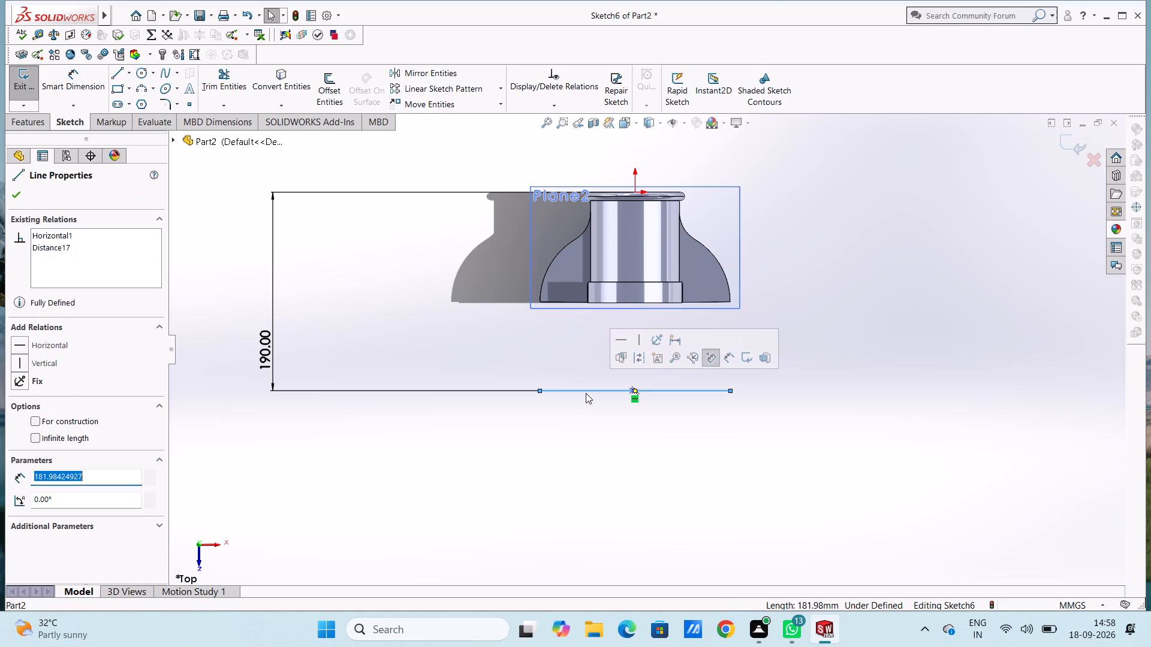
pyautogui.press('Delete')
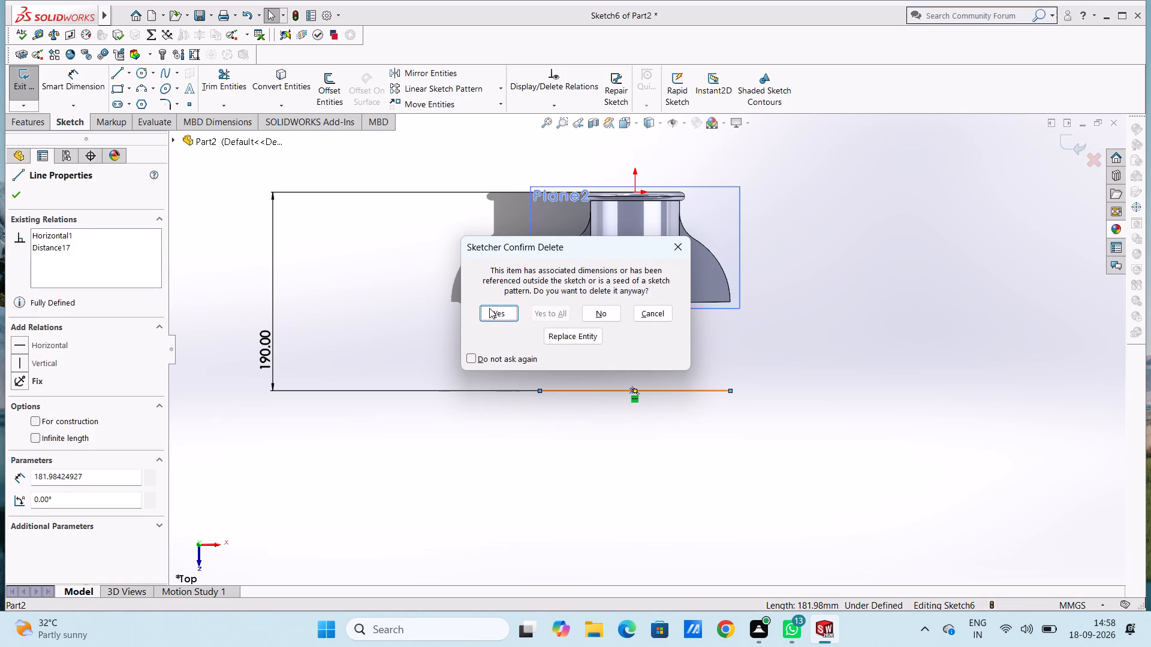
pyautogui.click(494, 309)
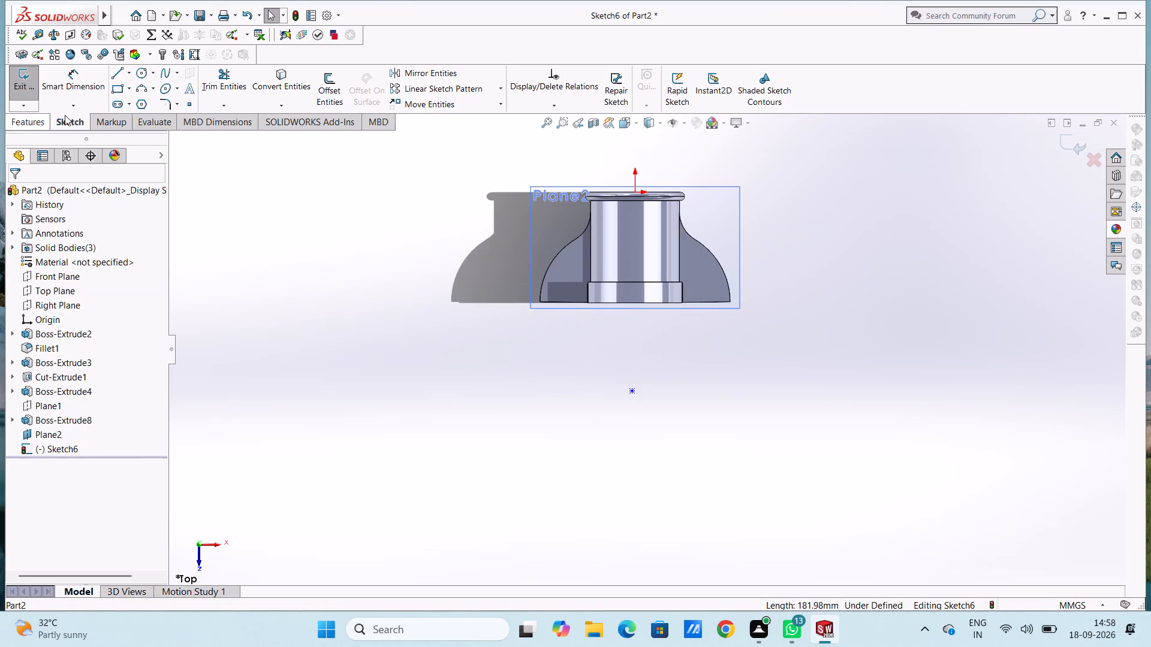
# Sketch a horizontal line about 182 mm long through the leftover point, about 190 mm below the origin and as wide as the ribs.
pyautogui.click(116, 74)
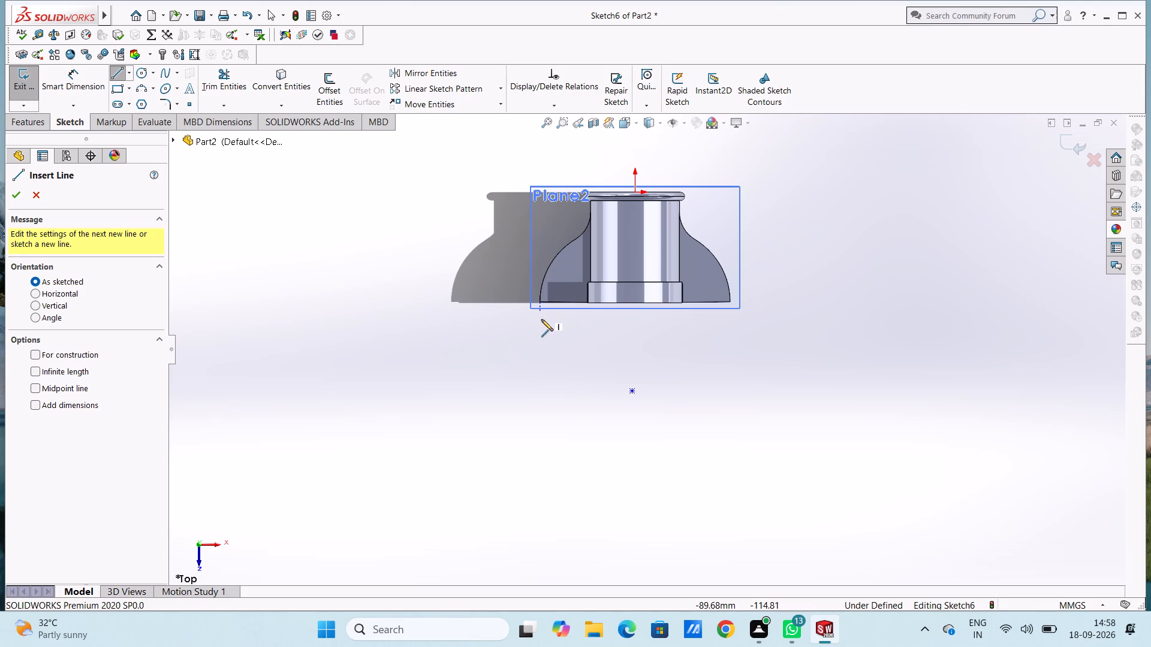
pyautogui.click(537, 394)
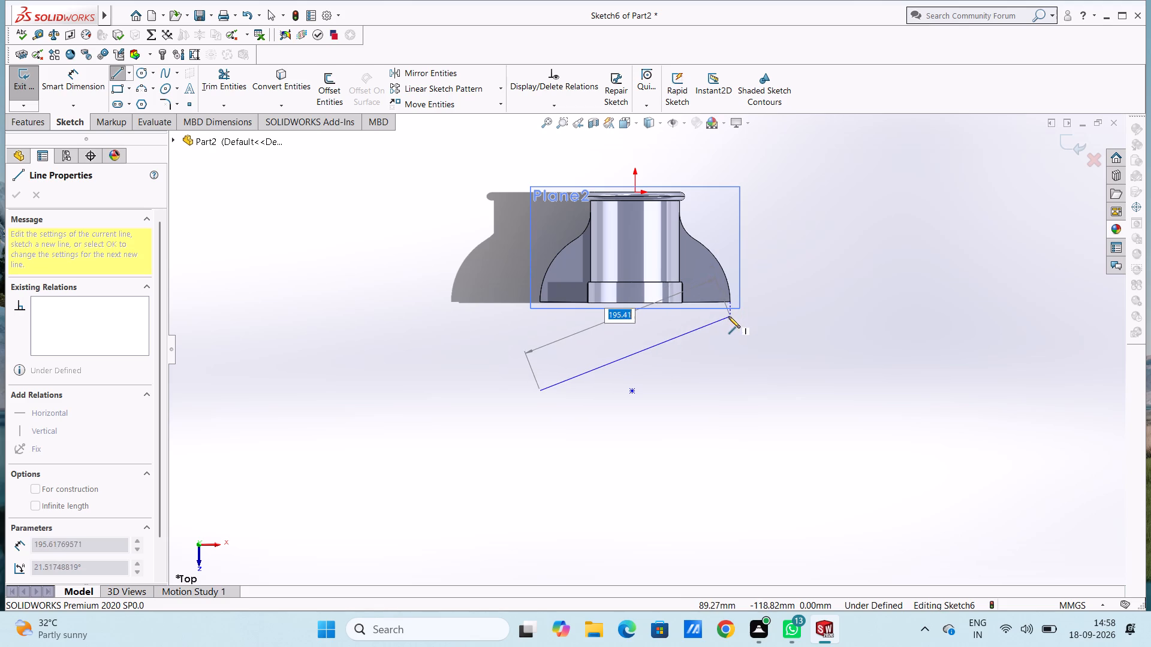
pyautogui.click(729, 390)
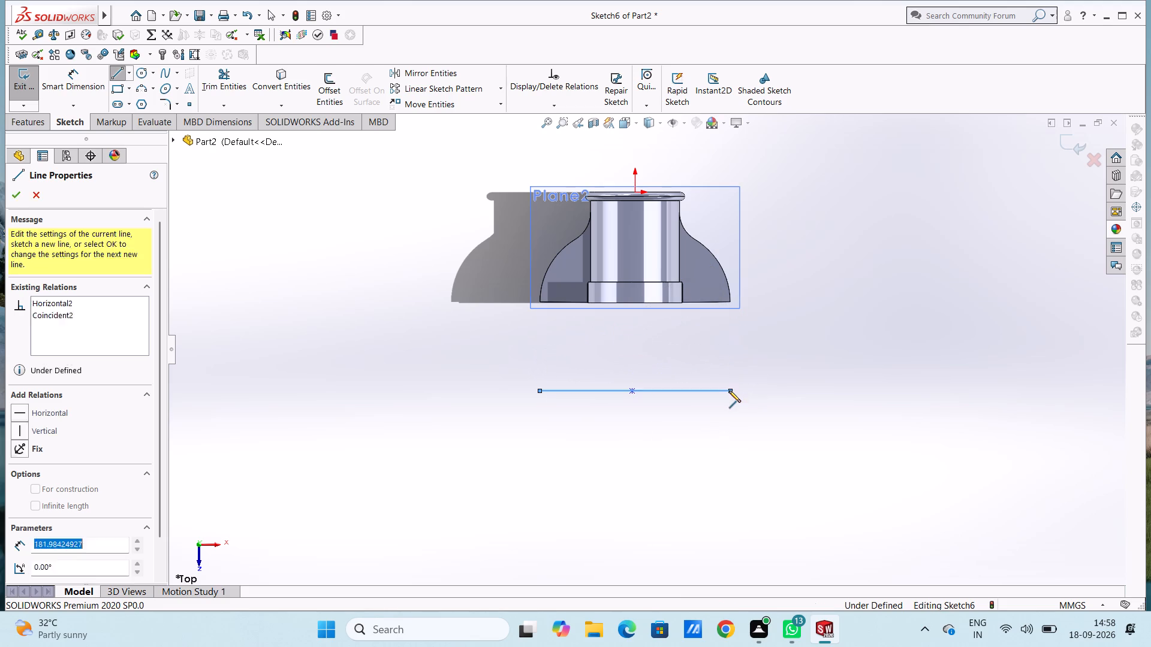
pyautogui.press('Escape')
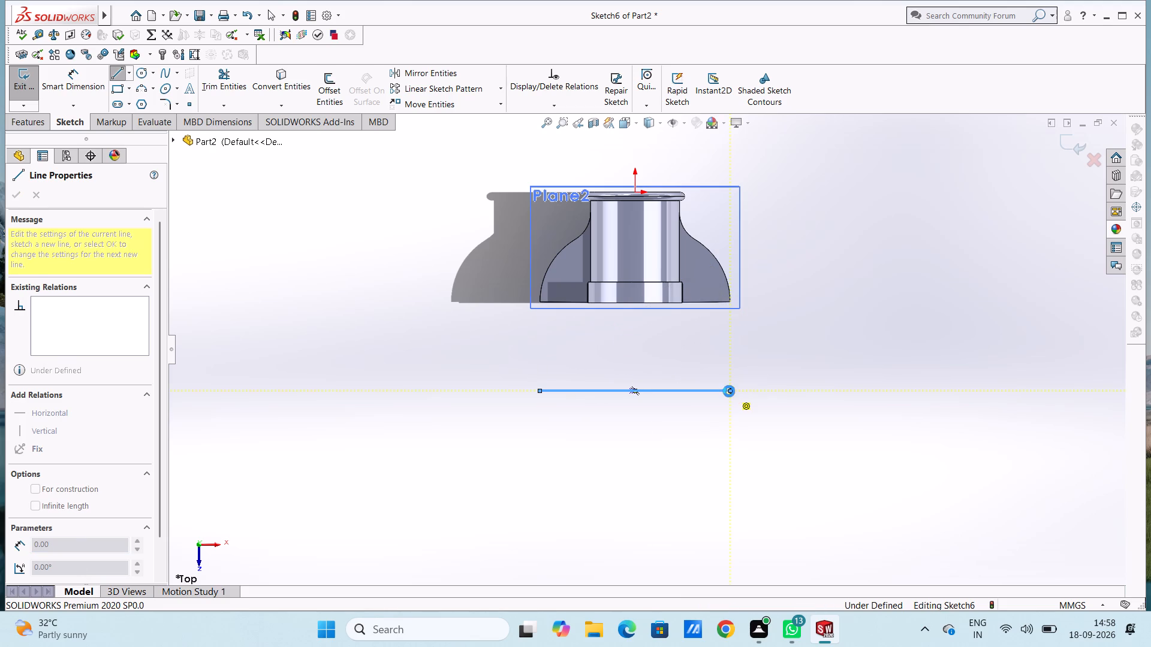
pyautogui.press('Escape')
pyautogui.press('Escape')
# Dimension the vertical distance from the origin to the new horizontal line.
pyautogui.scroll(-2, 631, 396)
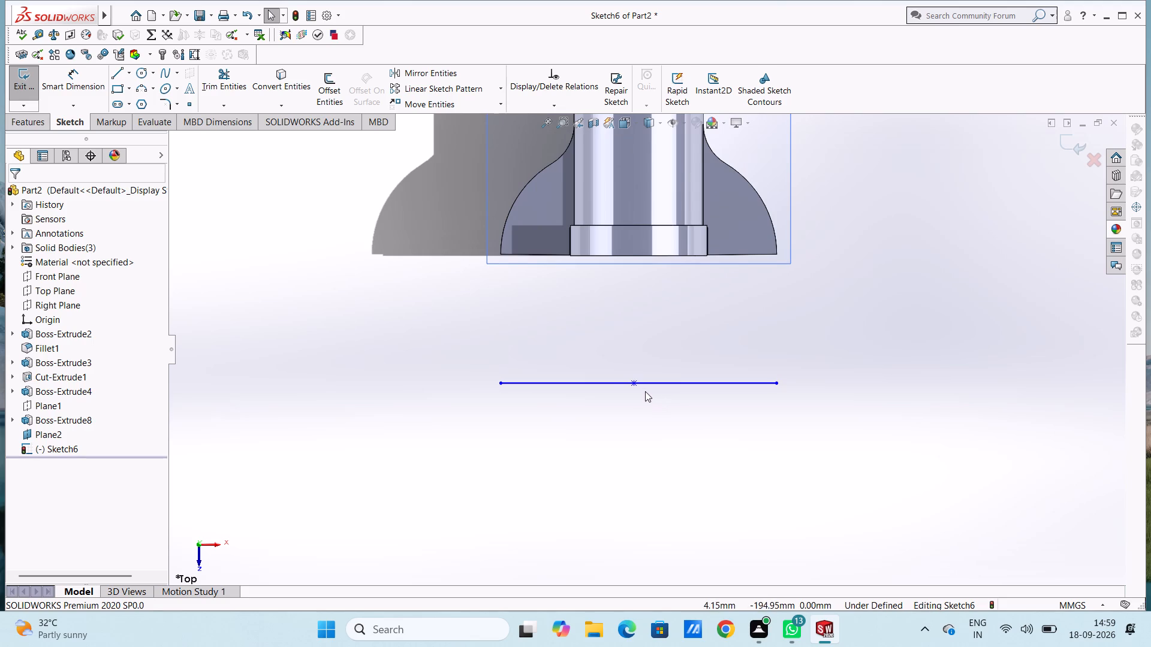
pyautogui.click(70, 86)
pyautogui.scroll(4, 583, 371)
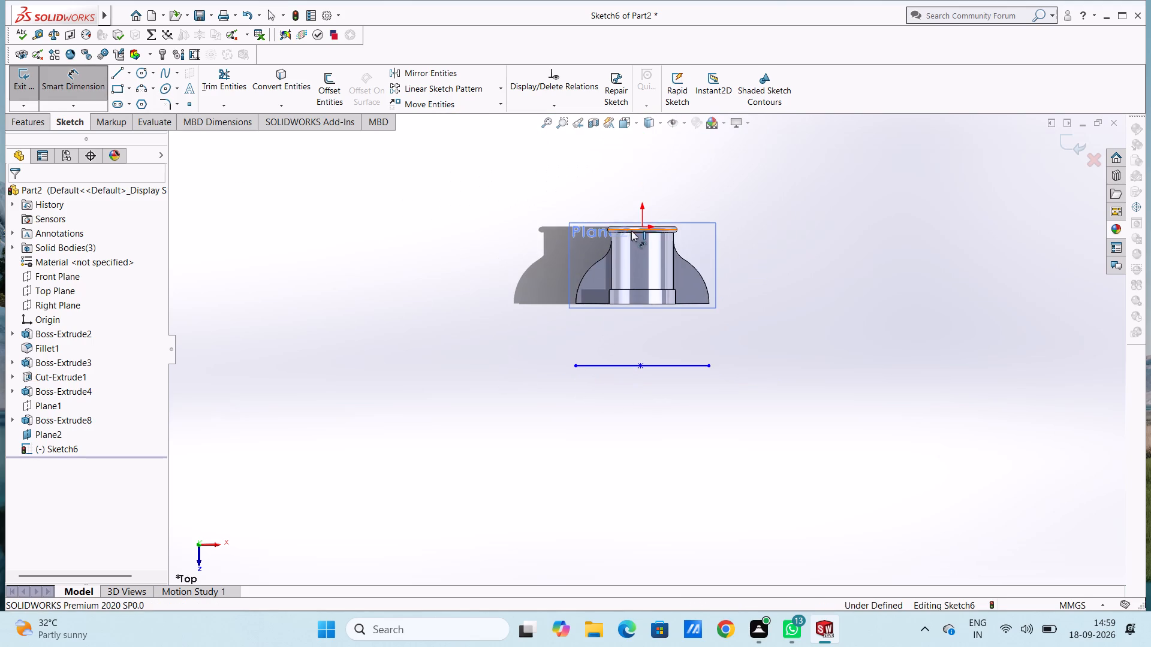
pyautogui.click(642, 226)
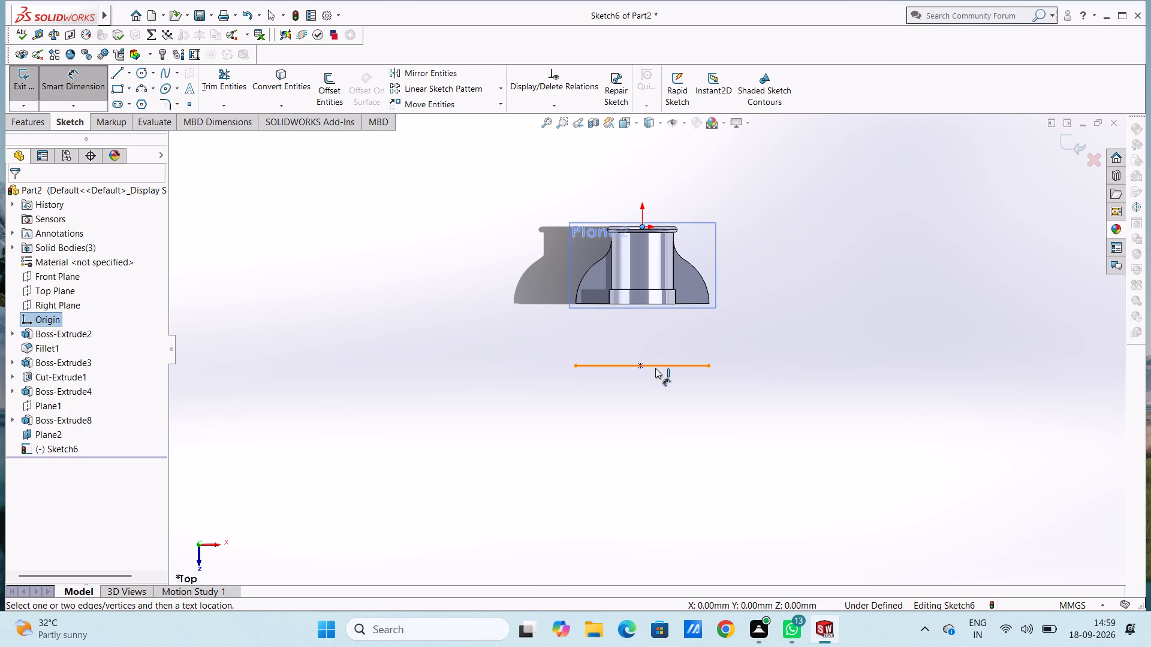
pyautogui.click(655, 368)
pyautogui.click(350, 346)
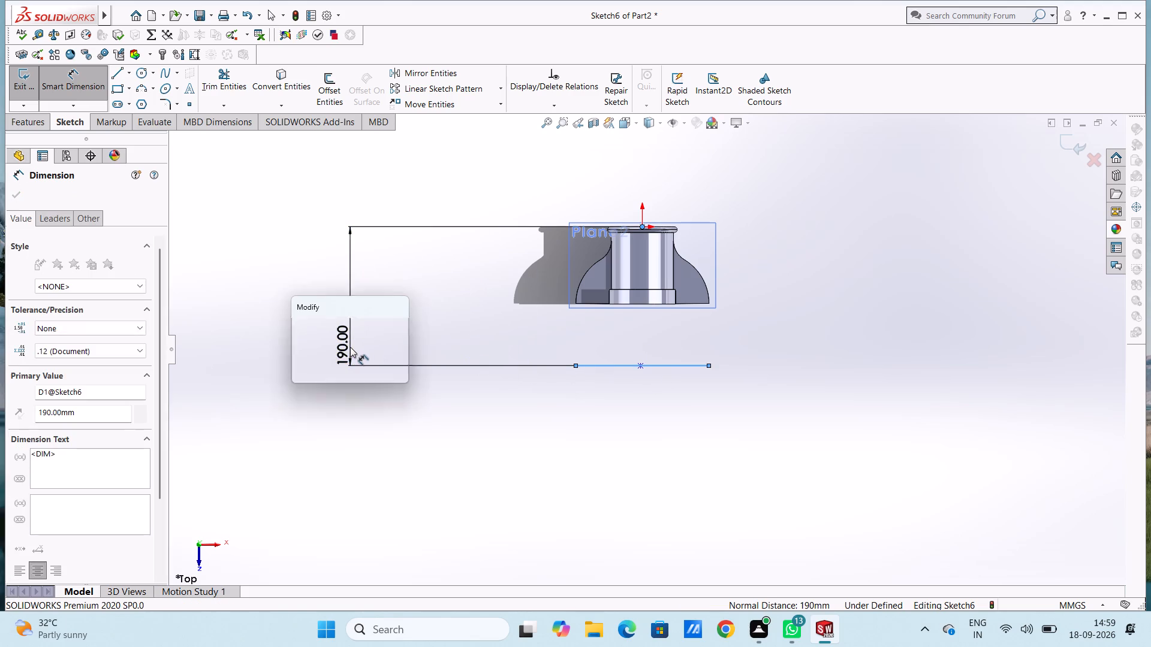
pyautogui.click(303, 328)
pyautogui.click(276, 268)
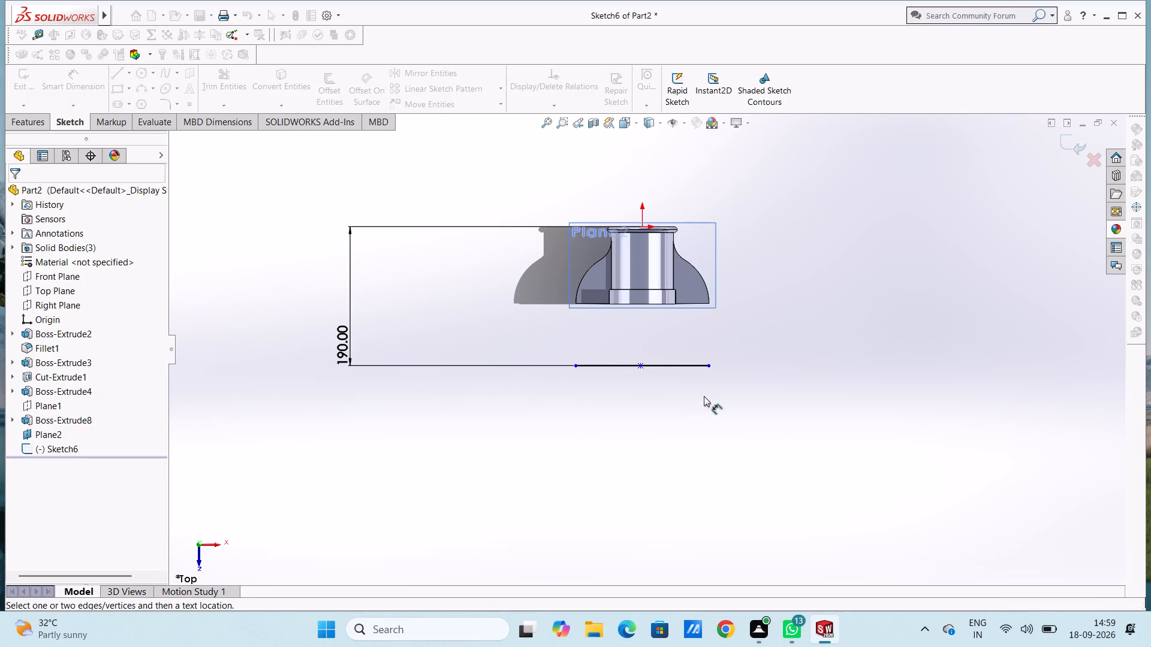
# Dimension the horizontal distance from the line's midpoint to its right endpoint, placing the dimension below the line.
pyautogui.scroll(-8, 653, 356)
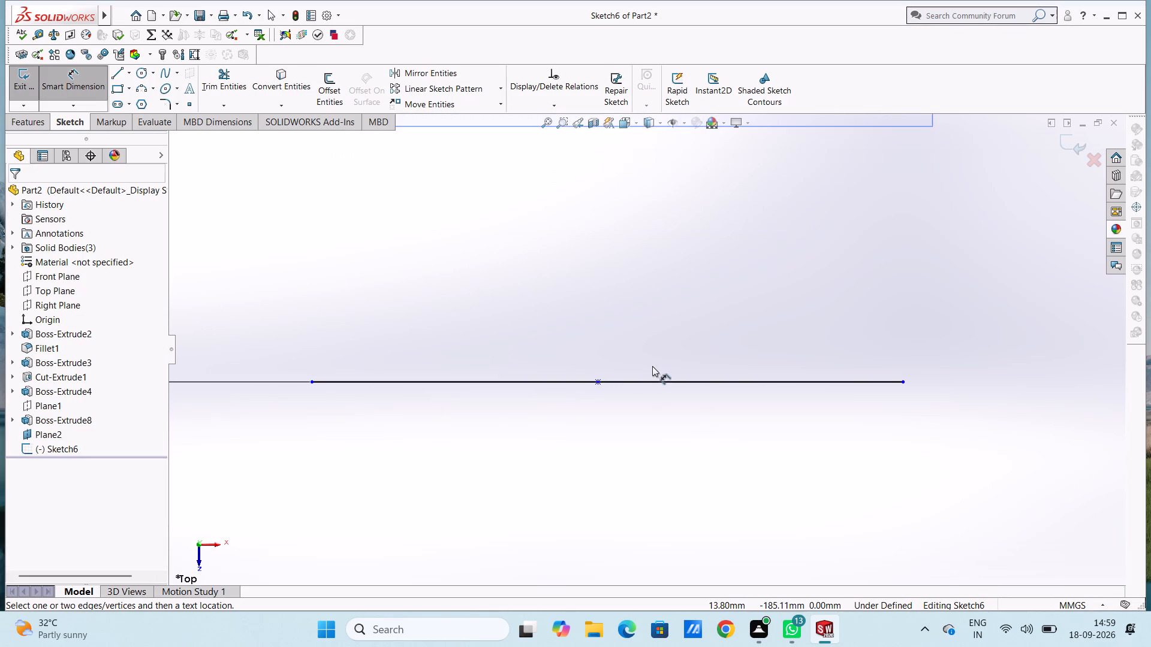
pyautogui.click(607, 382)
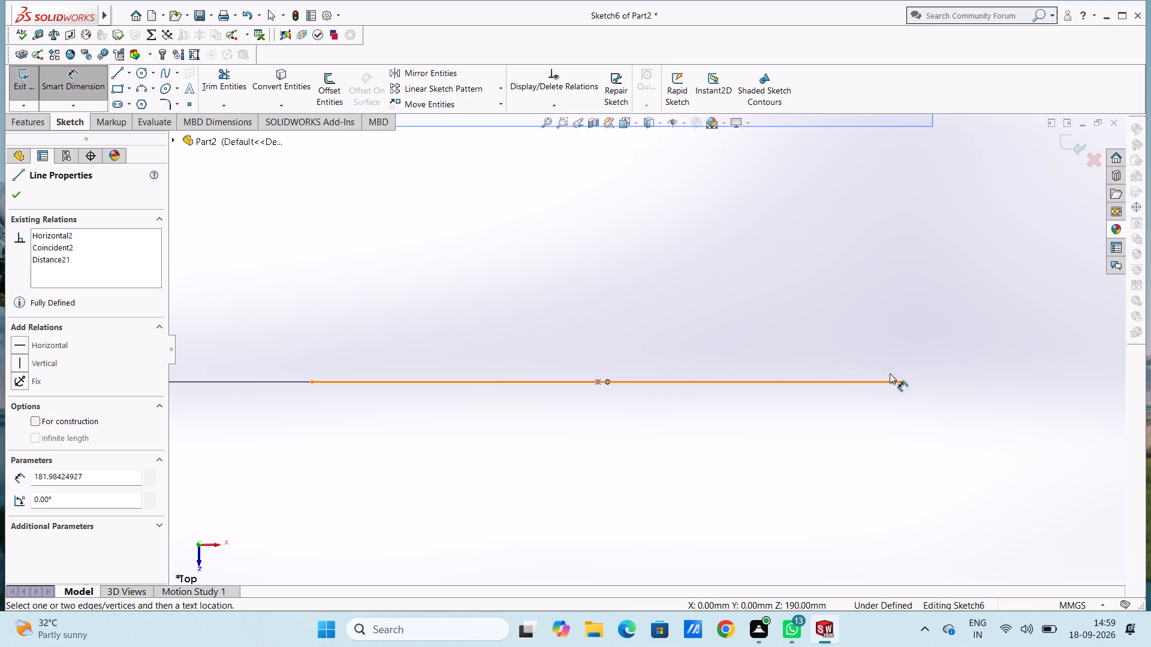
pyautogui.click(903, 381)
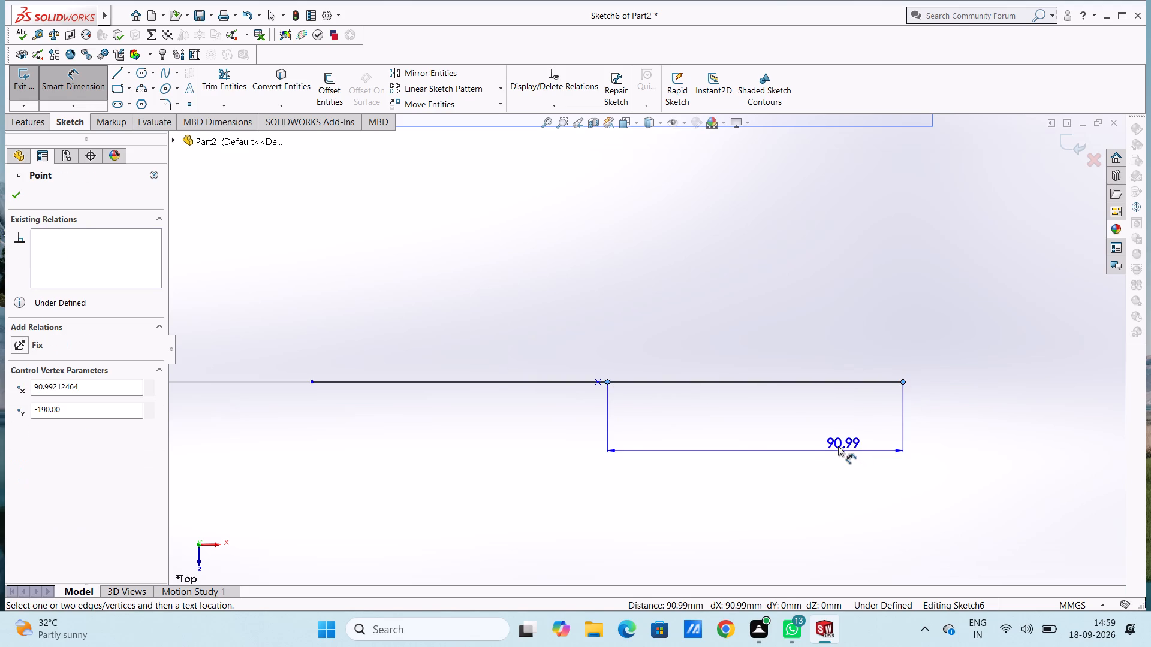
pyautogui.scroll(5, 837, 446)
pyautogui.click(709, 527)
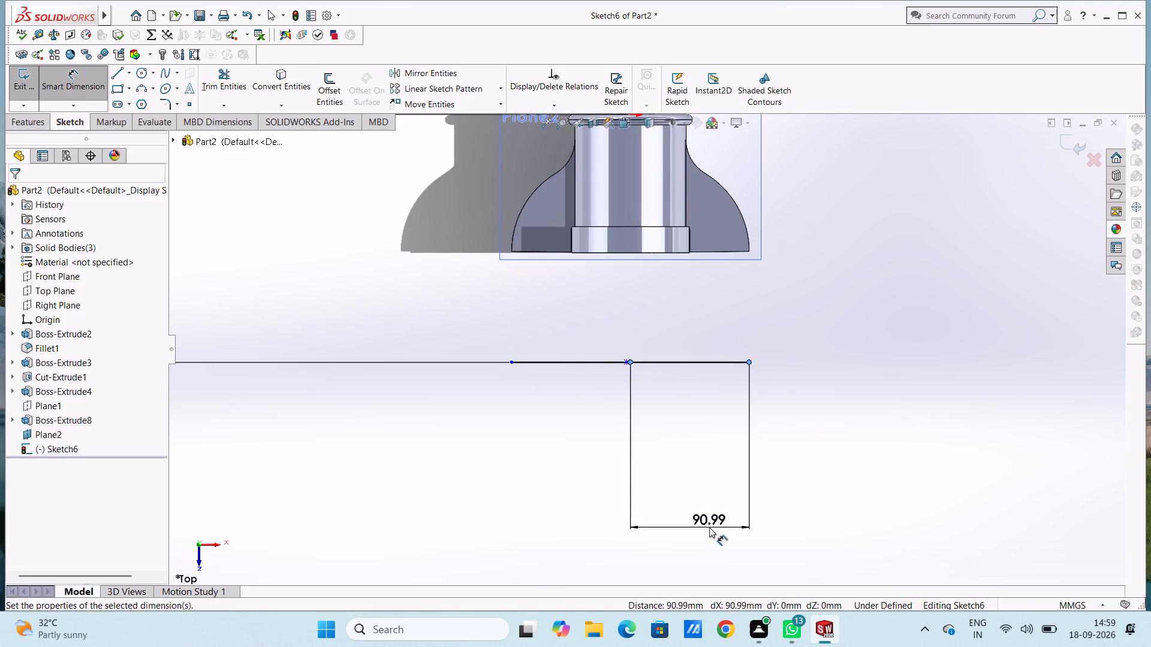
pyautogui.click(657, 504)
pyautogui.click(581, 459)
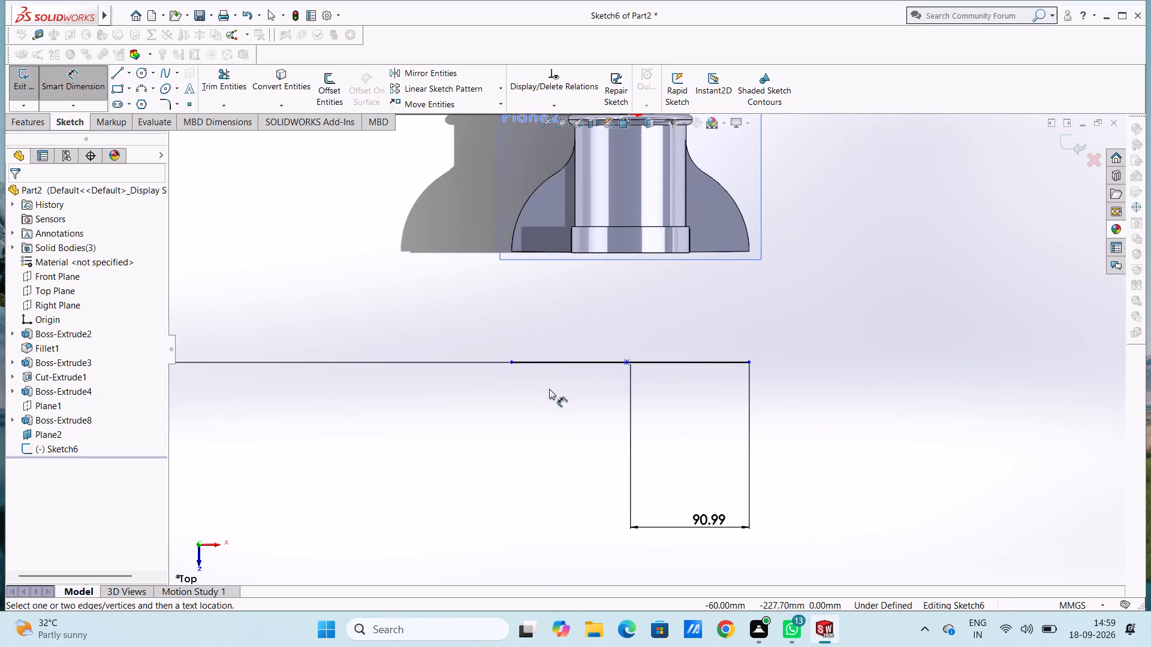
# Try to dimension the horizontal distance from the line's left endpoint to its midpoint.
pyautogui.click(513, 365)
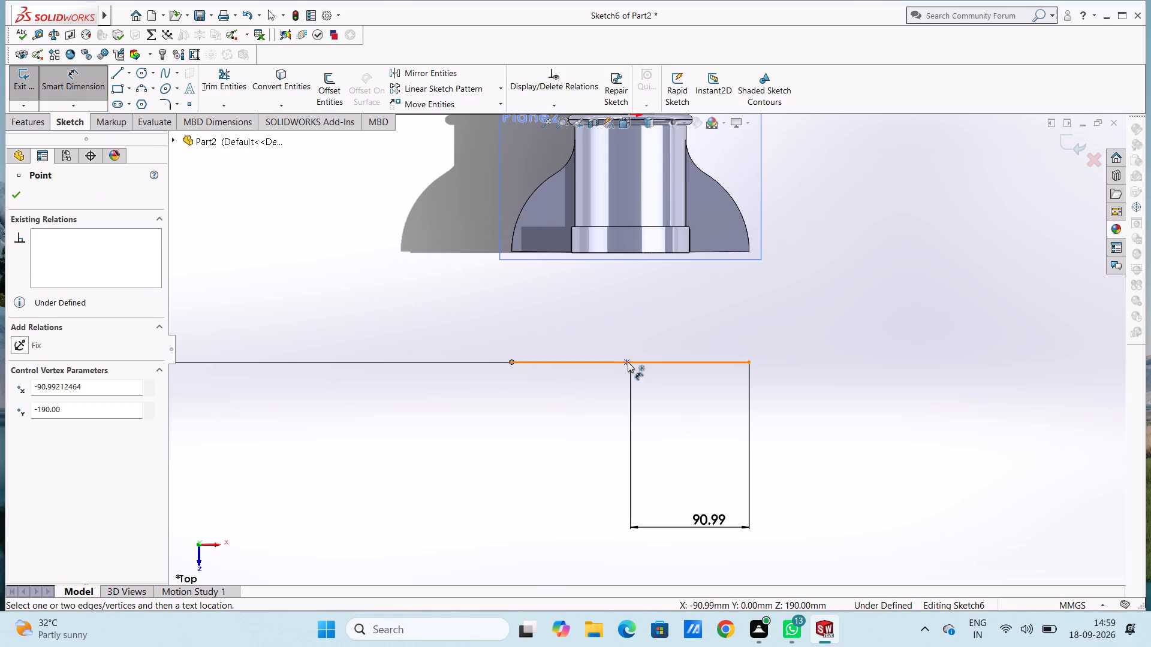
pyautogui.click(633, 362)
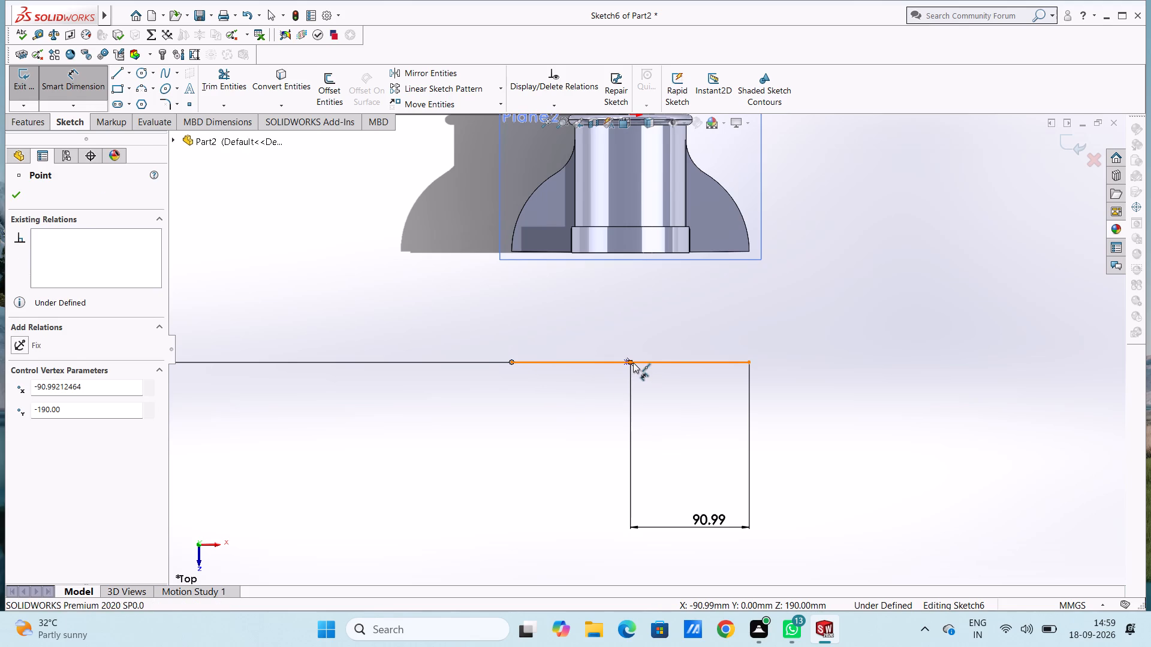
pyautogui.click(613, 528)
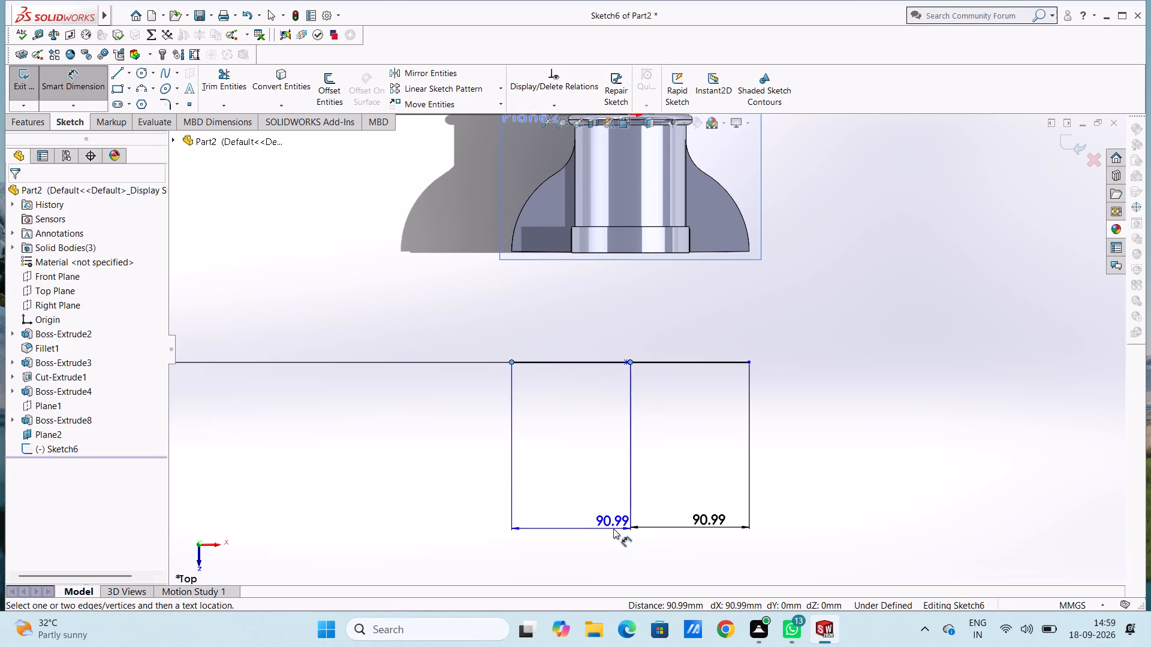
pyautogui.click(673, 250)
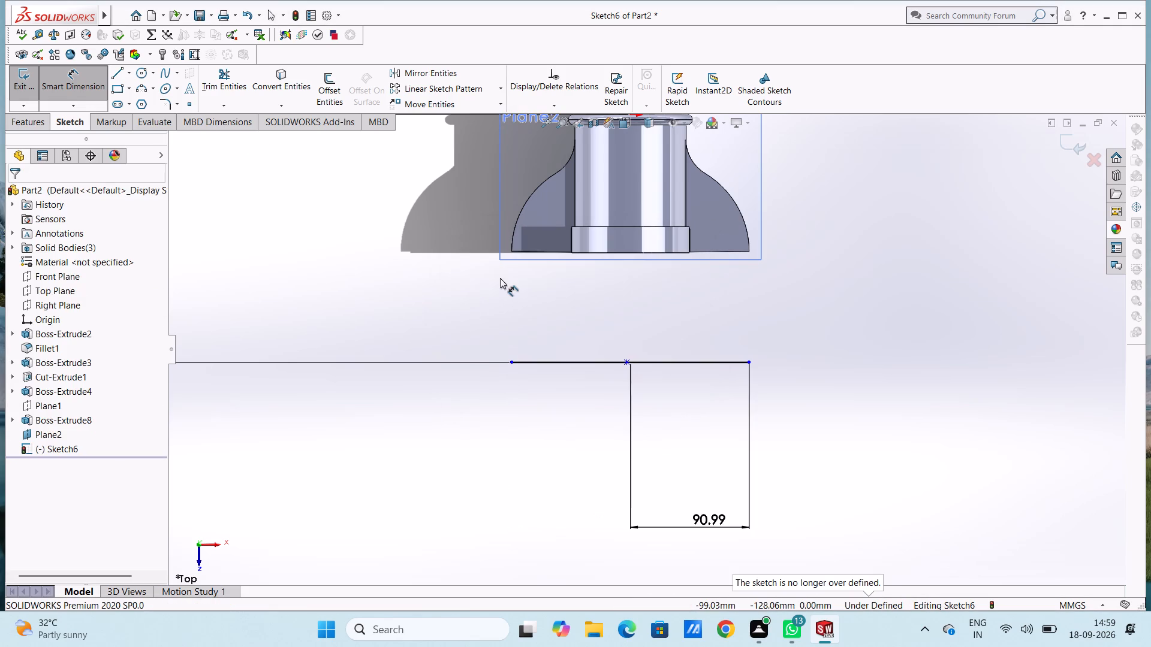
# Sketch two vertical lines about 85 mm long from the ribs' lower outer corners to the ends of the horizontal line.
pyautogui.click(125, 74)
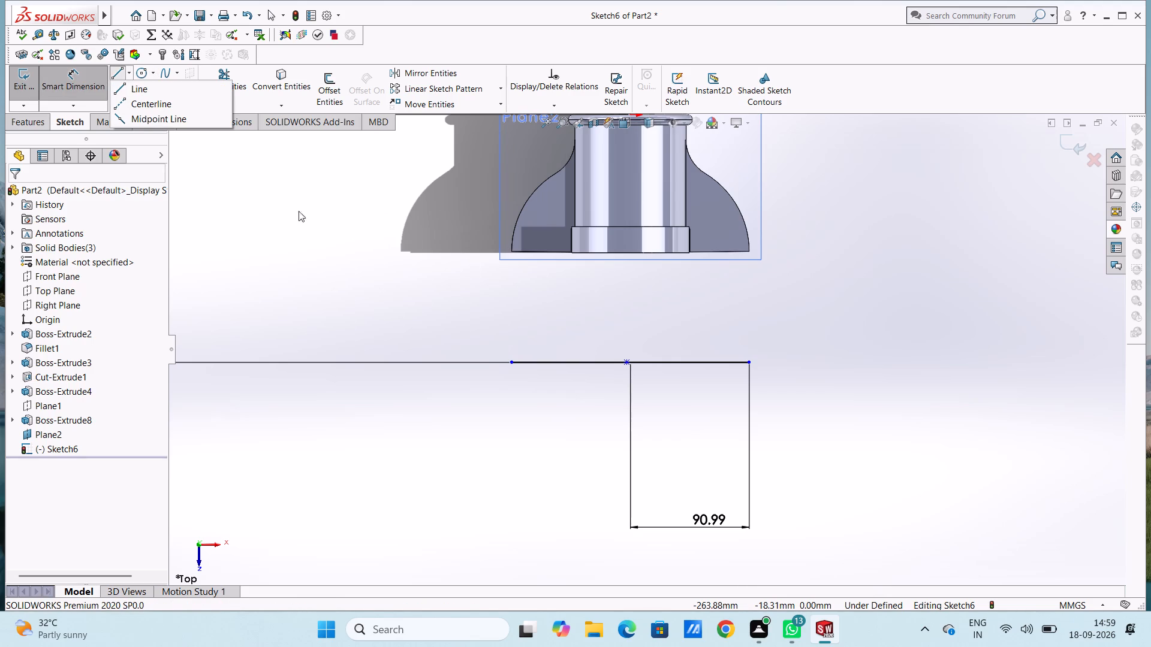
pyautogui.click(138, 87)
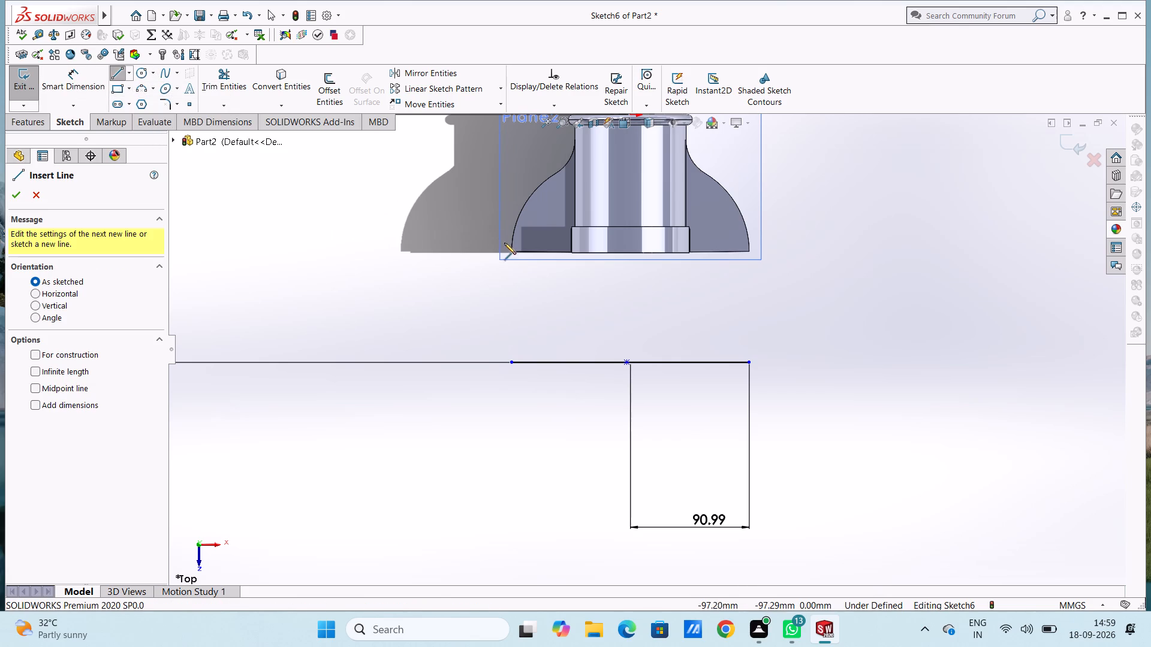
pyautogui.click(511, 252)
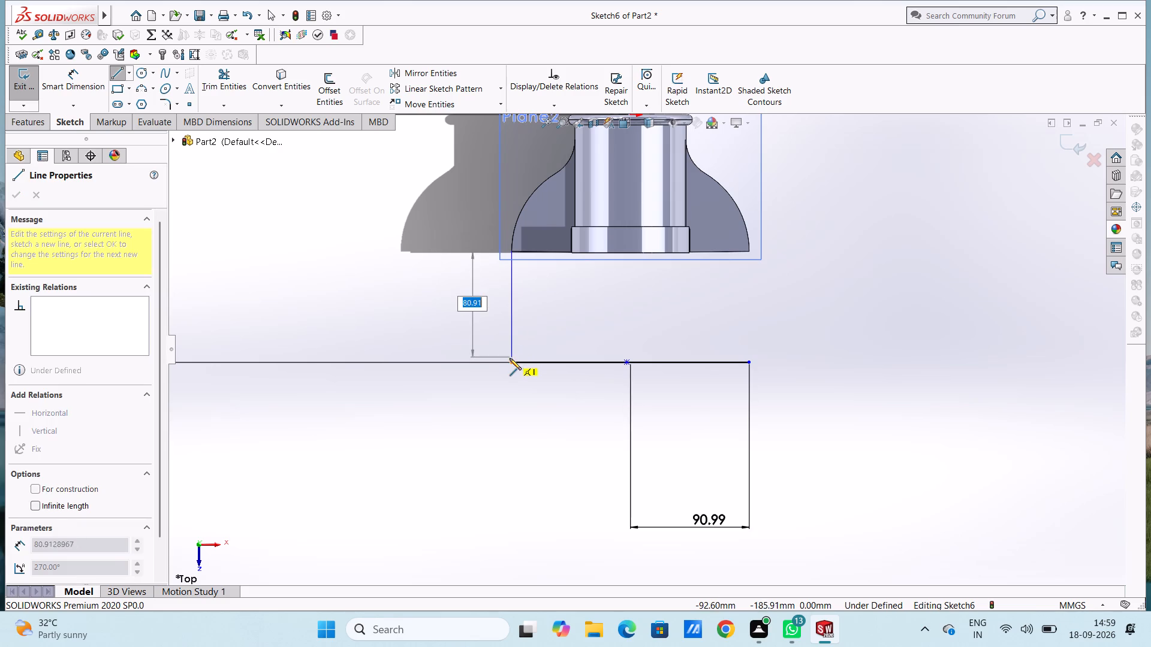
pyautogui.click(511, 365)
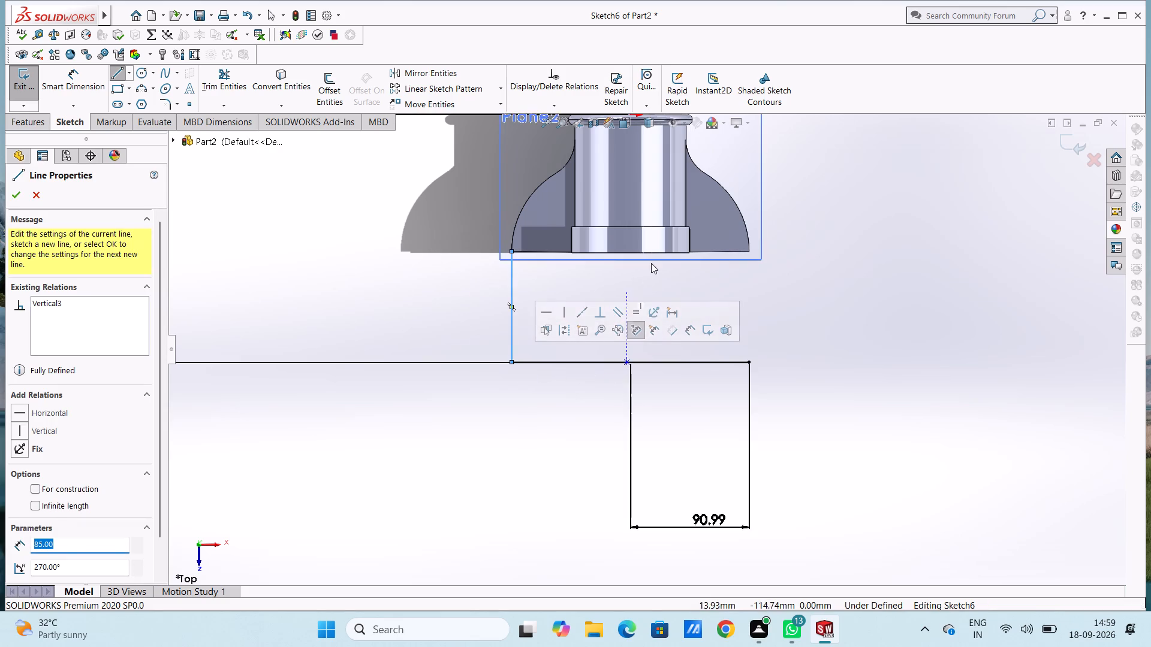
pyautogui.click(748, 251)
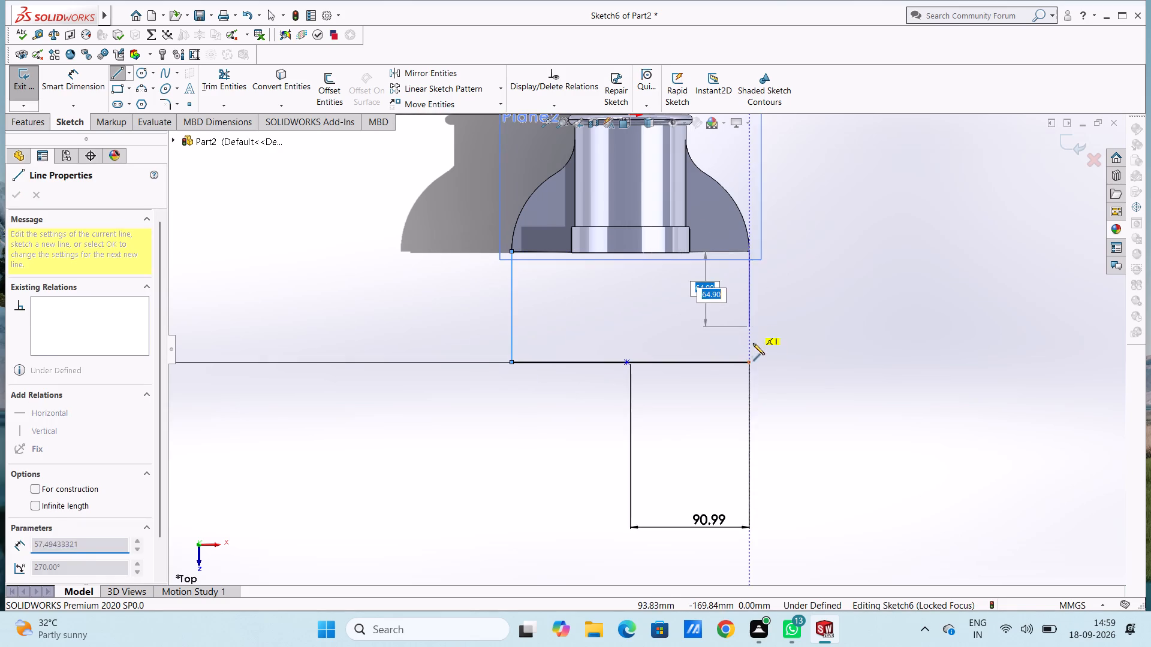
pyautogui.click(749, 364)
pyautogui.press('Escape')
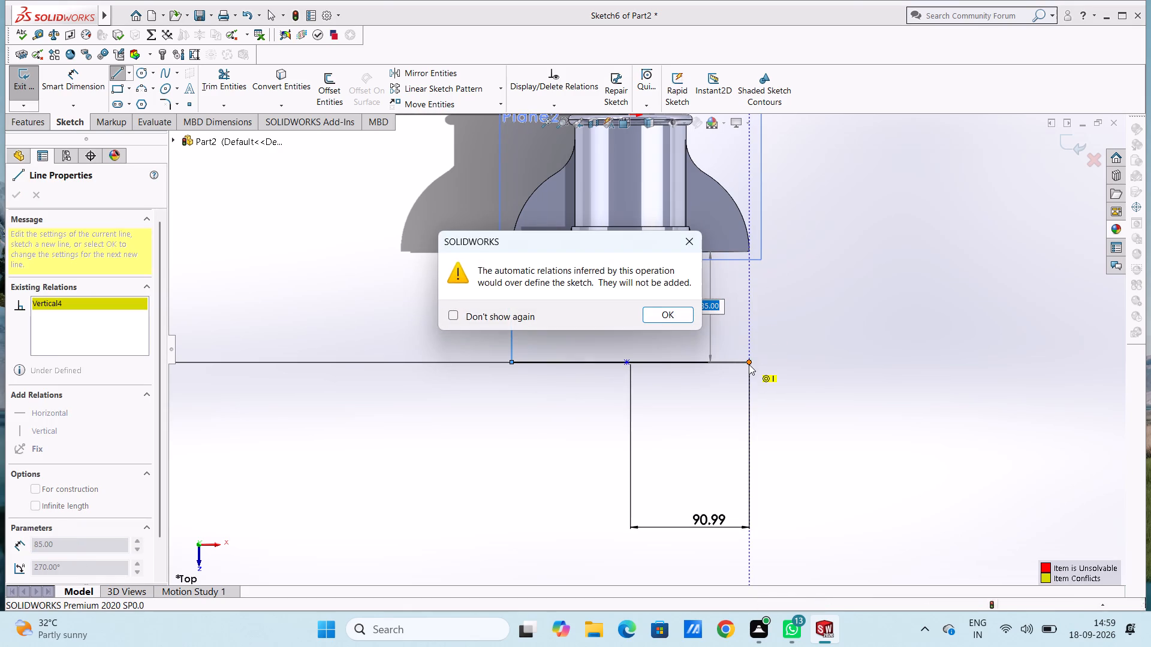
pyautogui.press('Escape')
pyautogui.press('Escape')
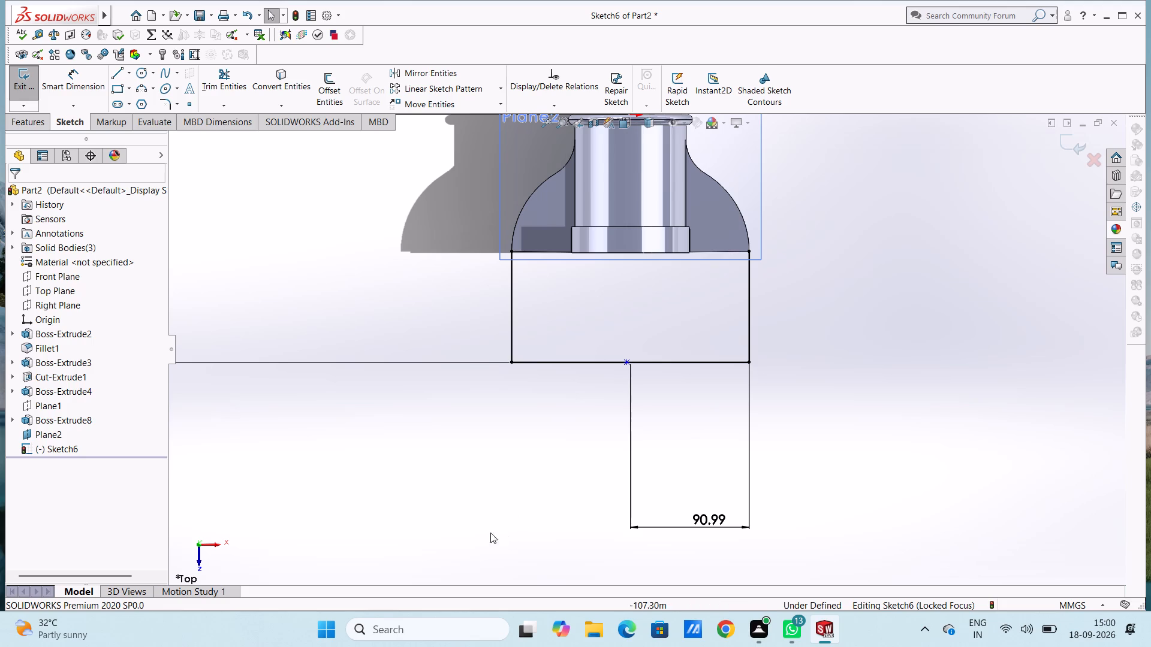
# Set the vertical distance from the origin to the base line to 200 mm.
pyautogui.scroll(3, 540, 365)
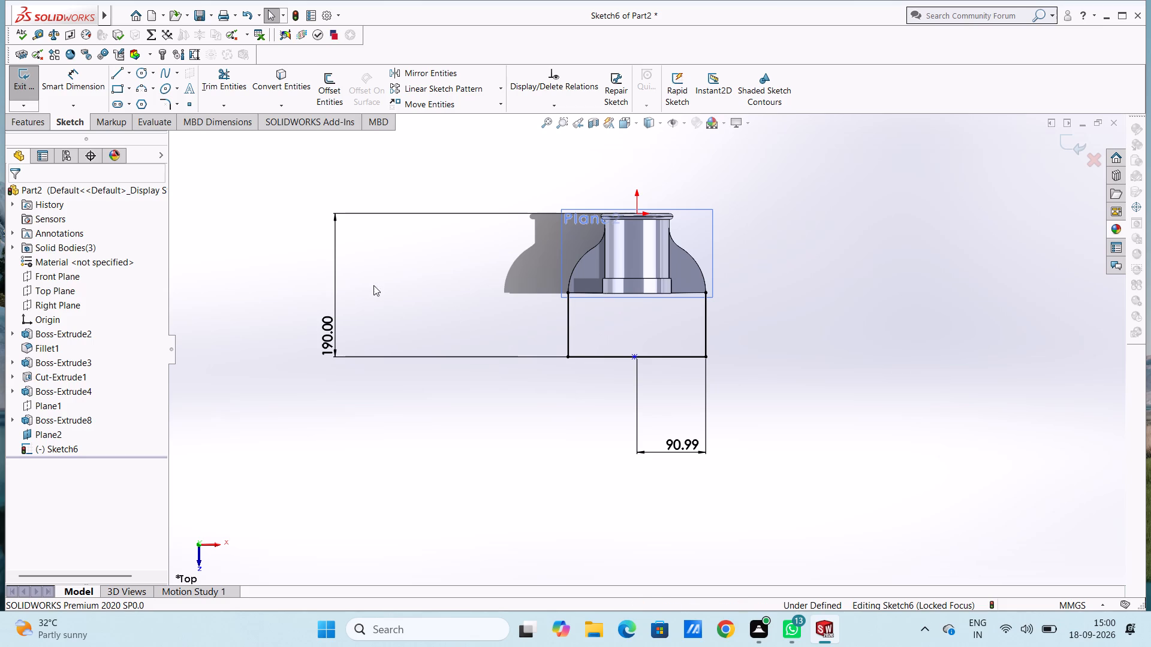
pyautogui.doubleClick(324, 327)
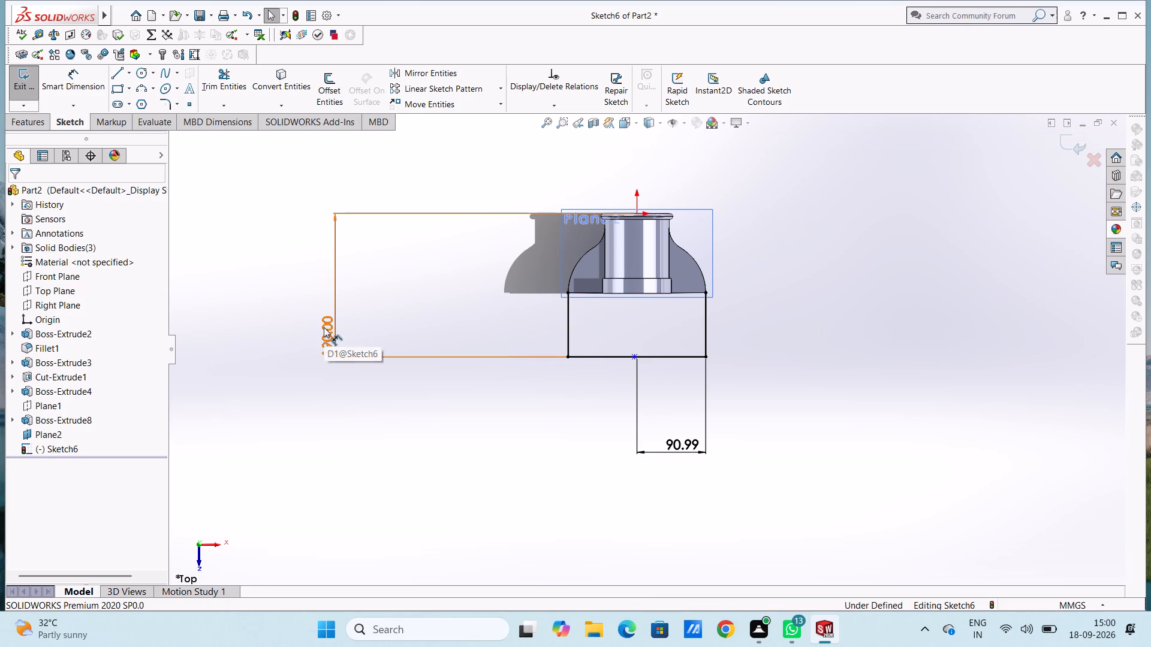
pyautogui.write('200')
pyautogui.press('Return')
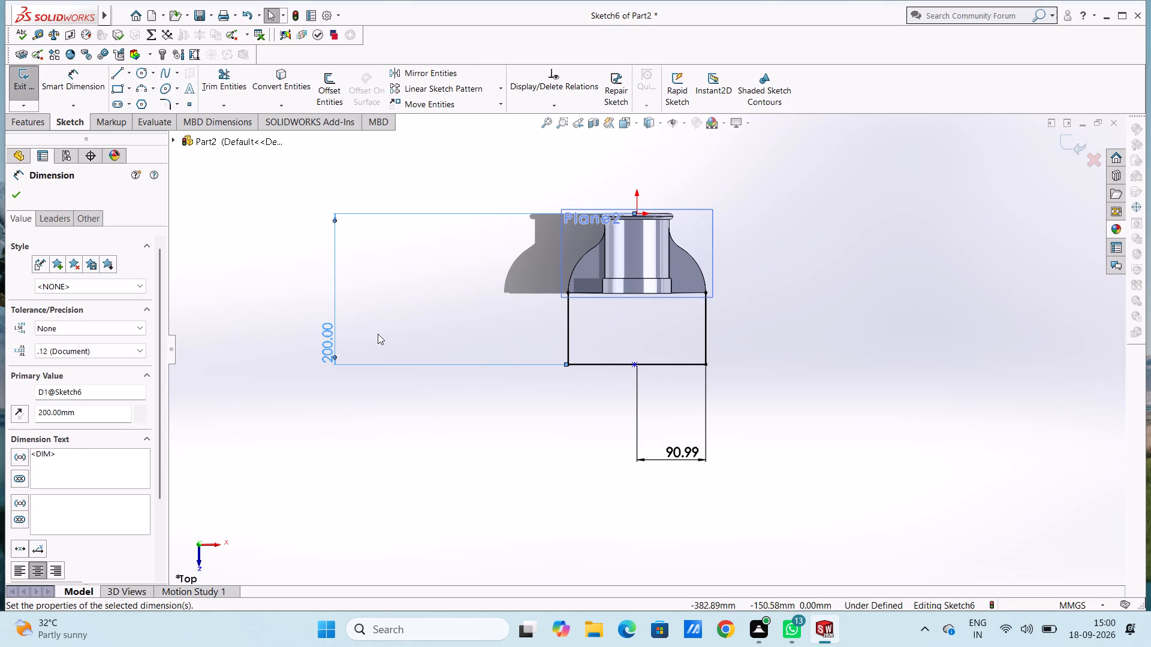
pyautogui.click(385, 335)
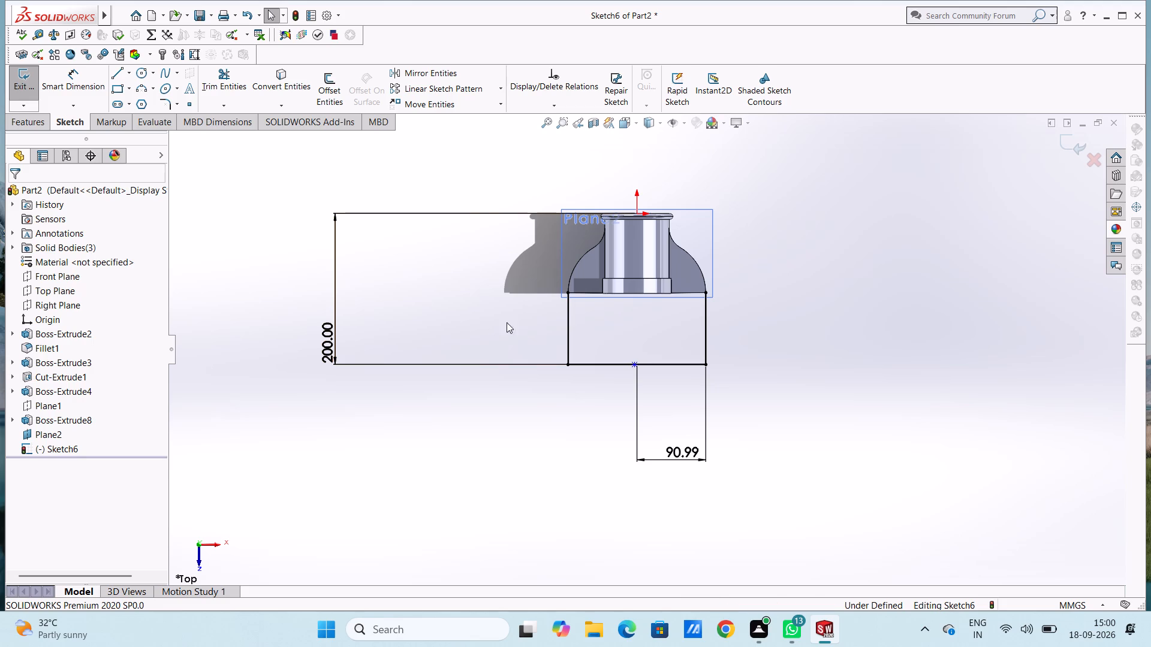
# Sketch a three-point arc of radius 70 mm from the flange's upper left corner to the left rib's lower outer corner.
pyautogui.scroll(-7, 598, 274)
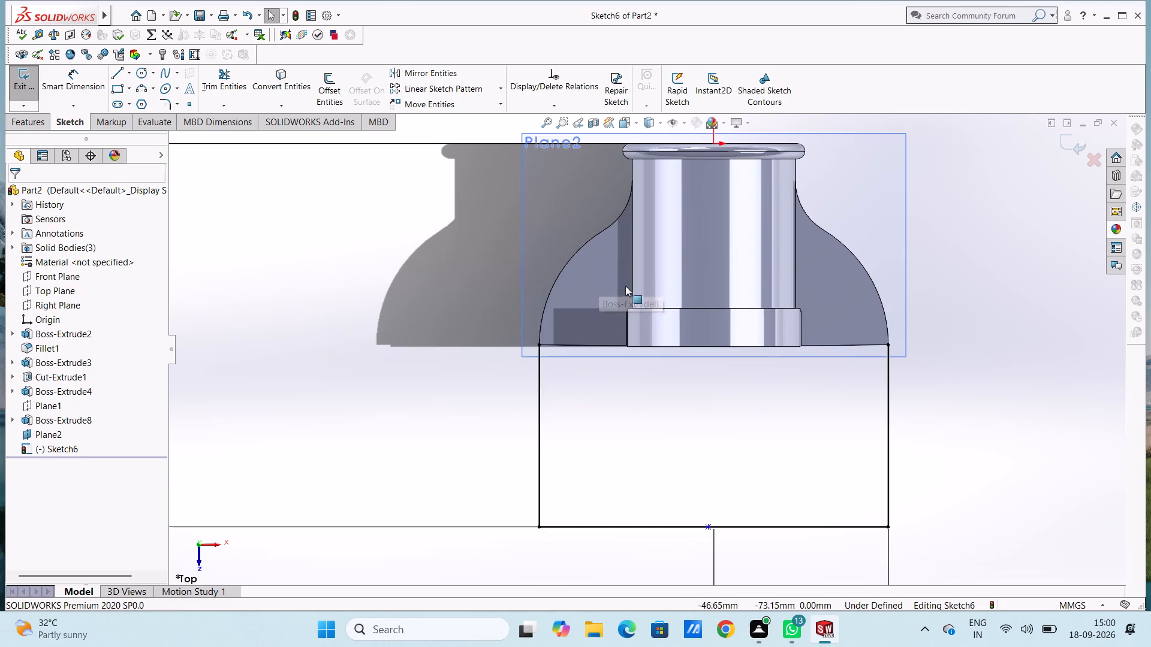
pyautogui.scroll(-1, 625, 286)
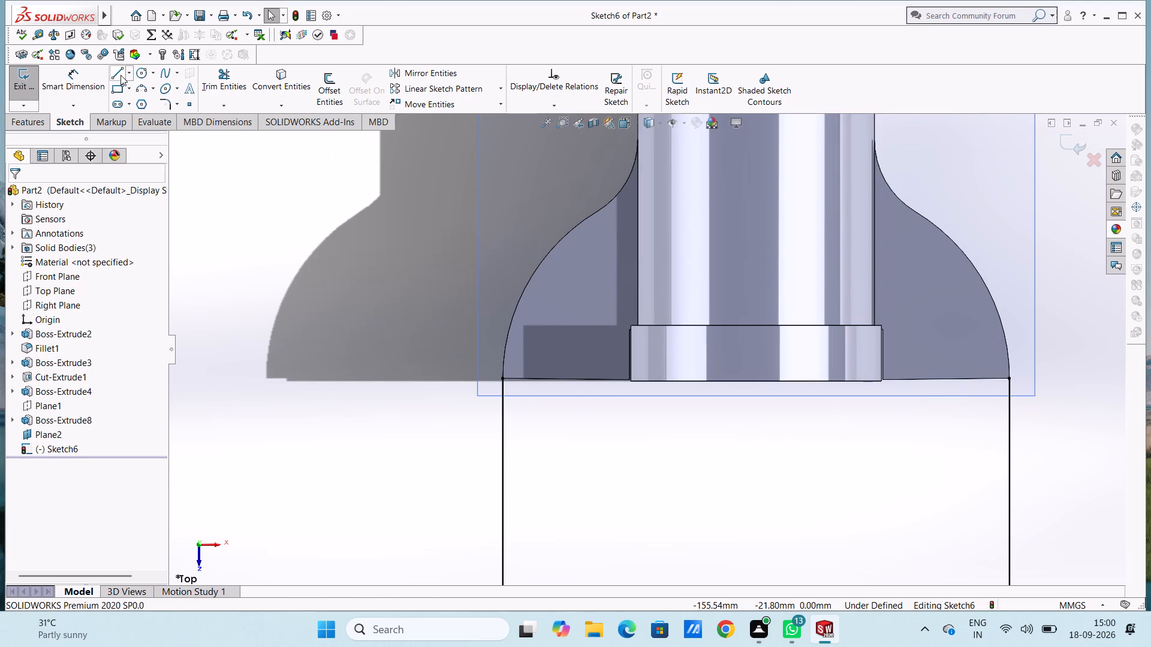
pyautogui.click(120, 74)
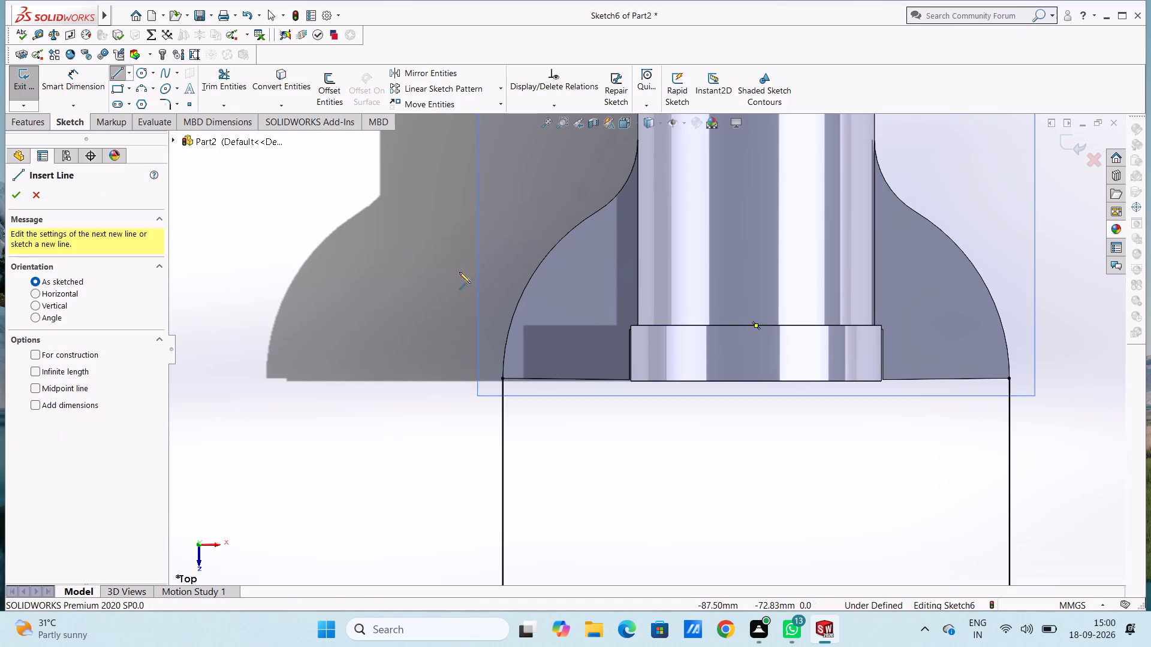
pyautogui.click(140, 86)
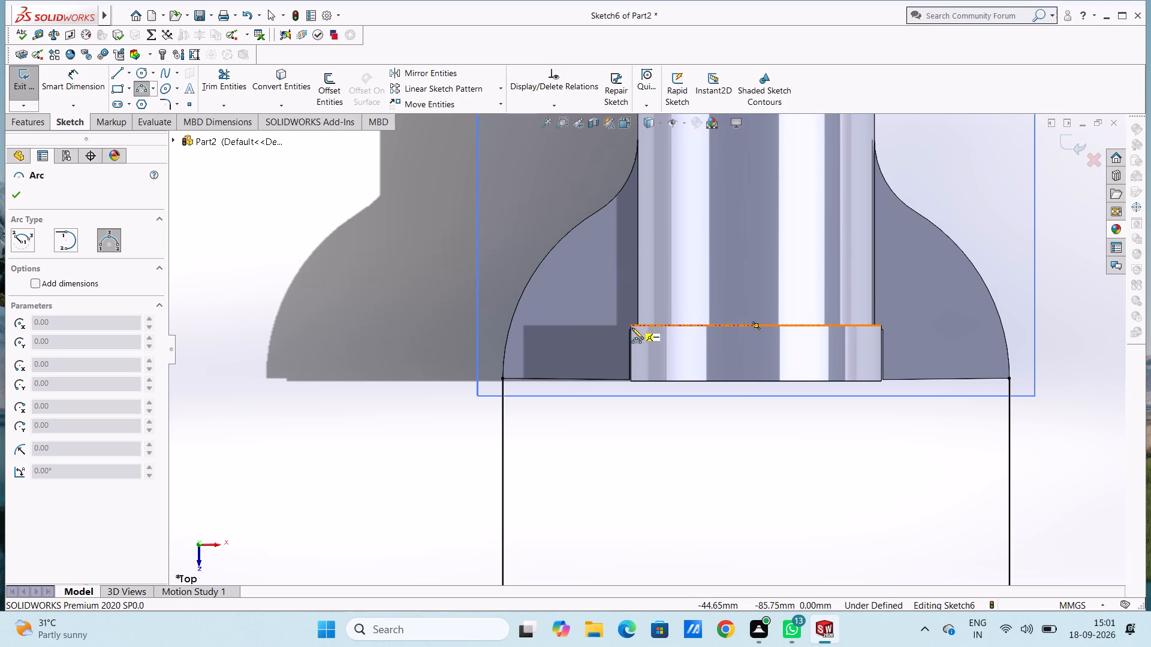
pyautogui.scroll(-4, 634, 326)
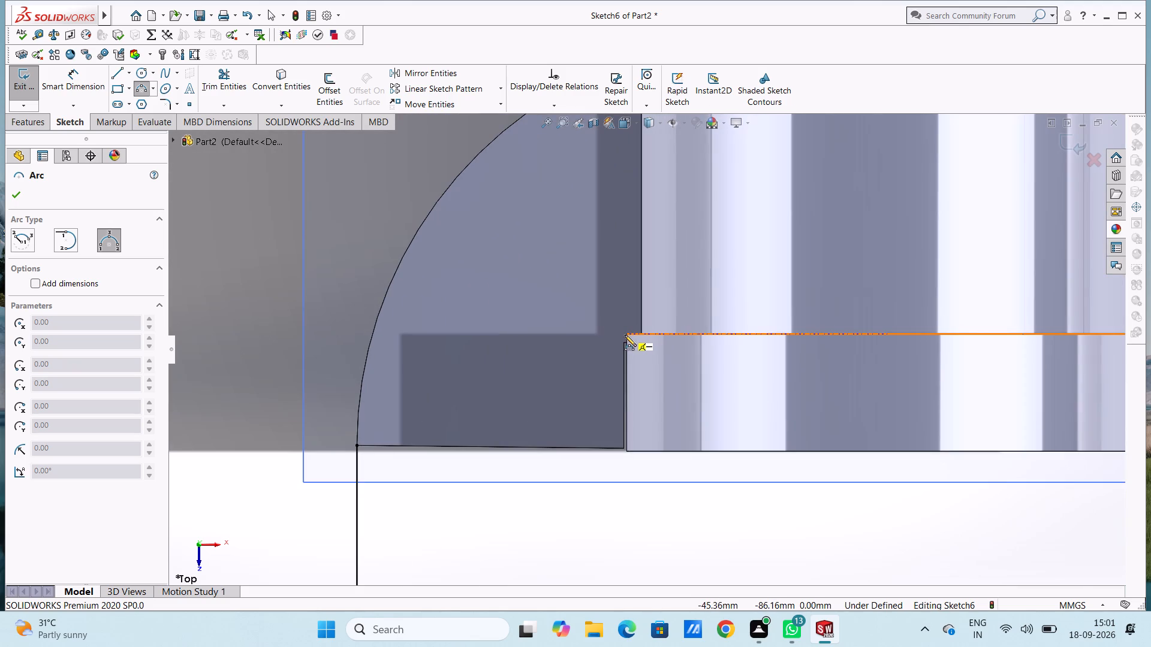
pyautogui.click(626, 333)
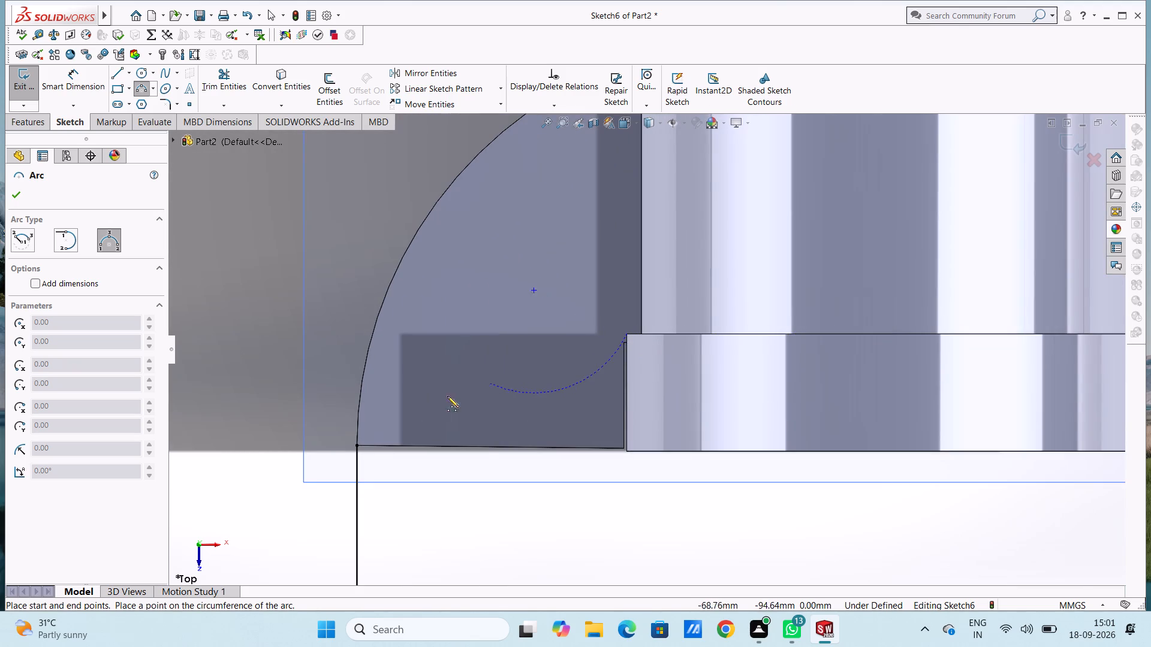
pyautogui.click(357, 448)
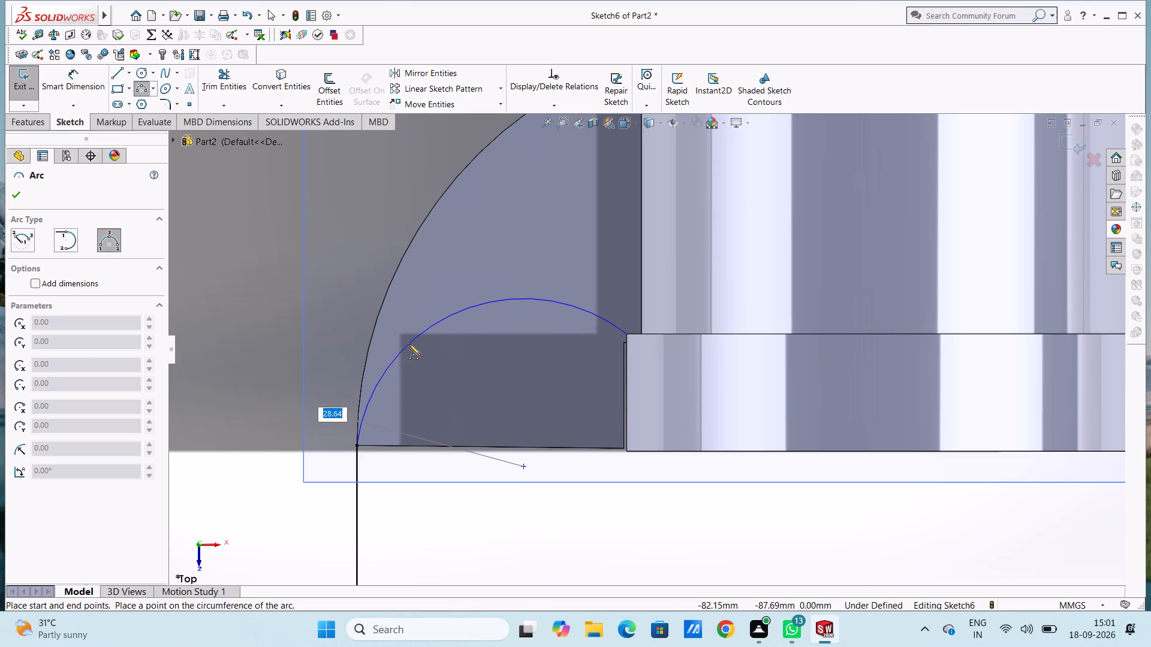
pyautogui.write('70')
pyautogui.press('Return')
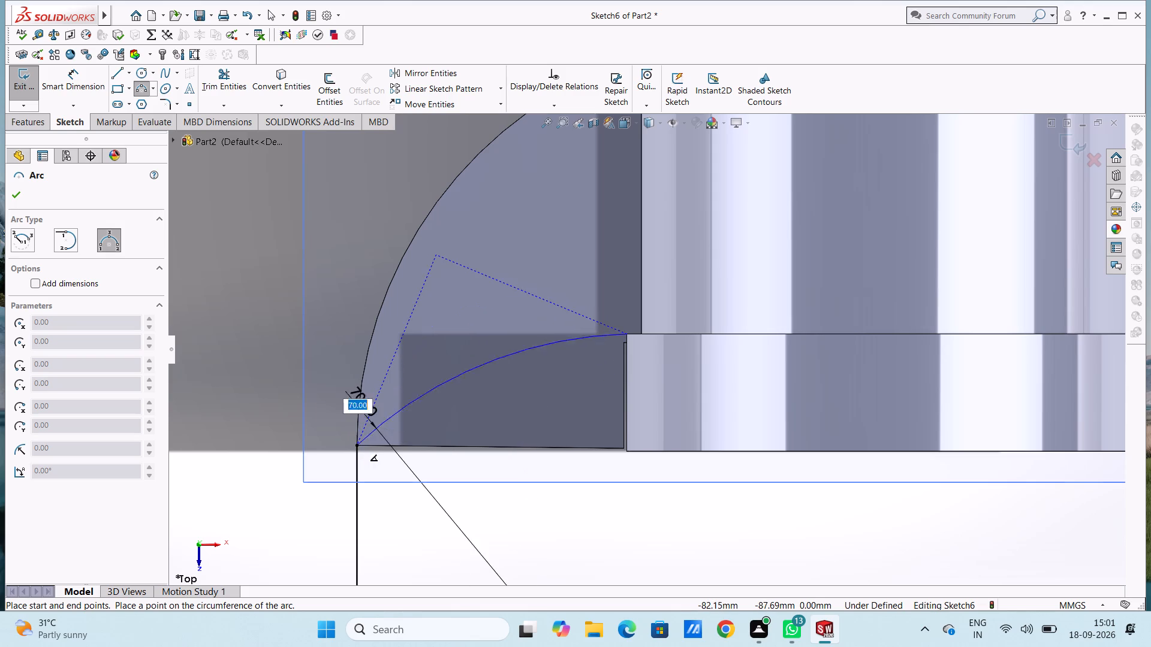
pyautogui.scroll(3, 409, 344)
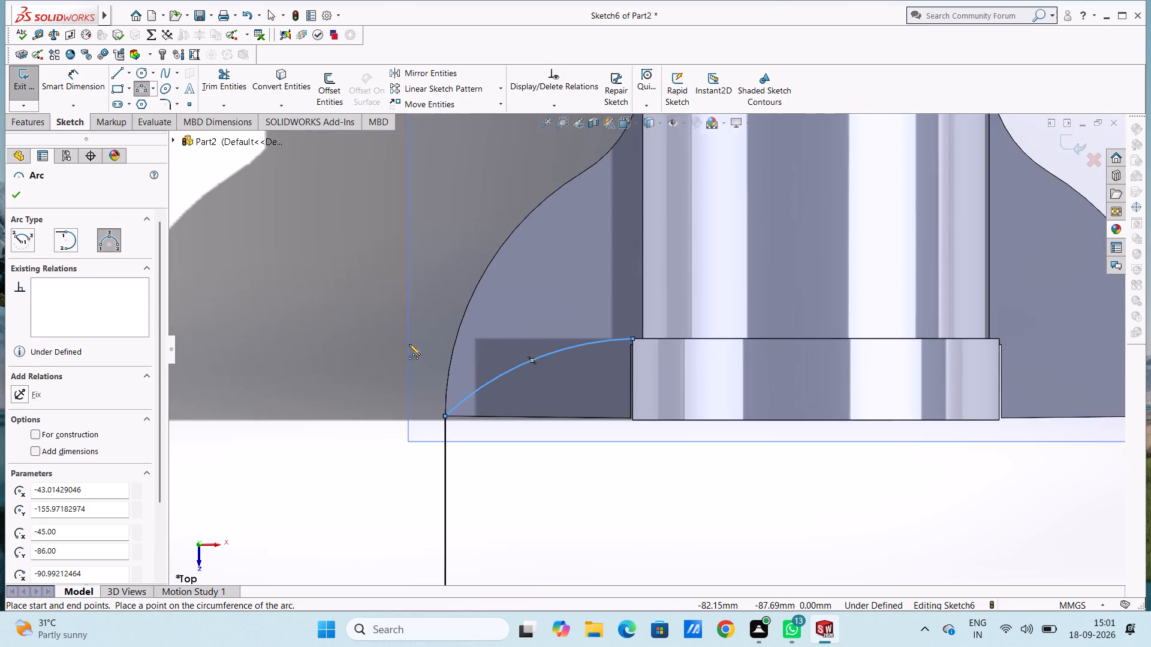
pyautogui.scroll(2, 409, 344)
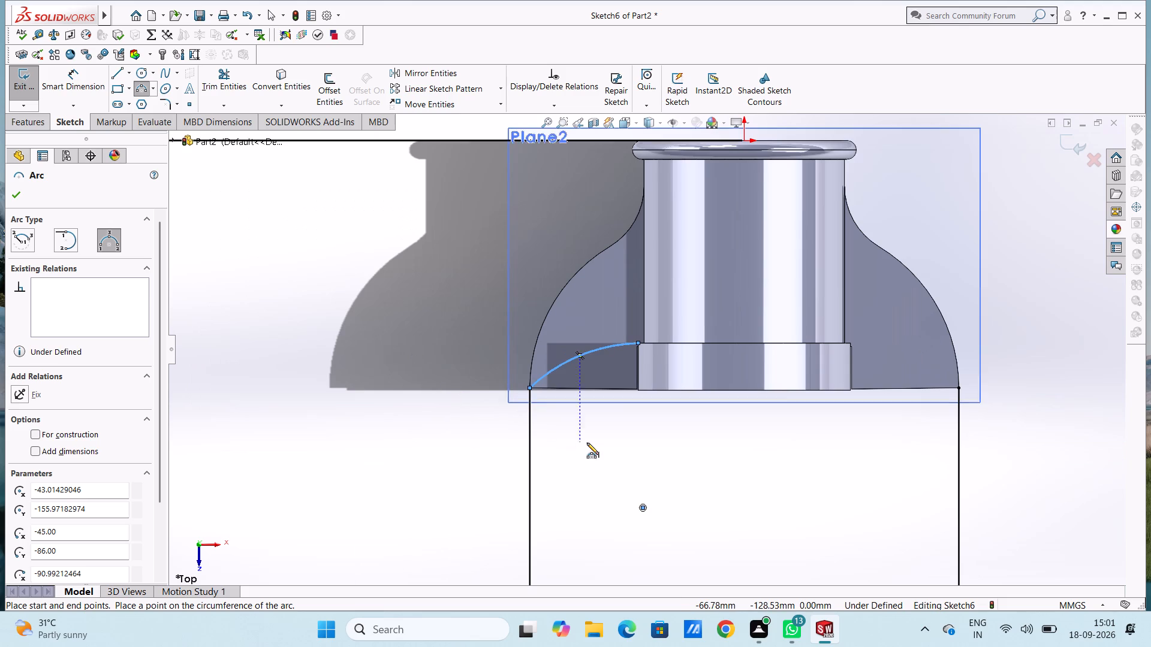
pyautogui.press('Escape')
pyautogui.press('Escape')
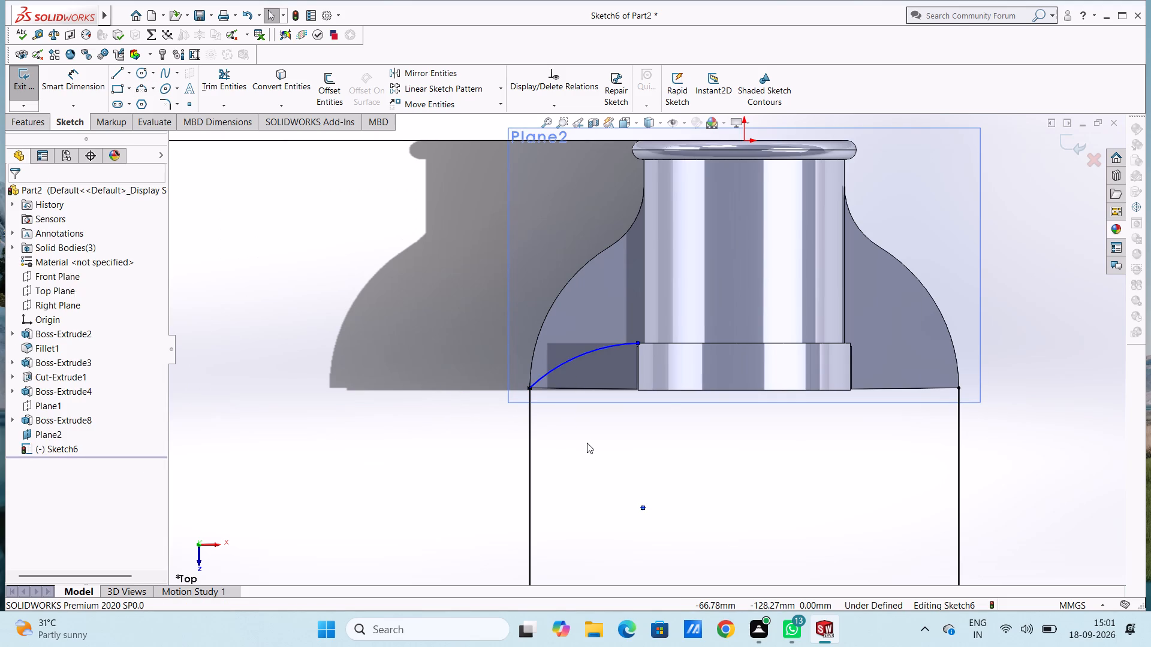
# Sketch a horizontal line about 90 mm long along the flange's top edge, from the arc's upper end to the opposite corner.
pyautogui.scroll(-3, 694, 301)
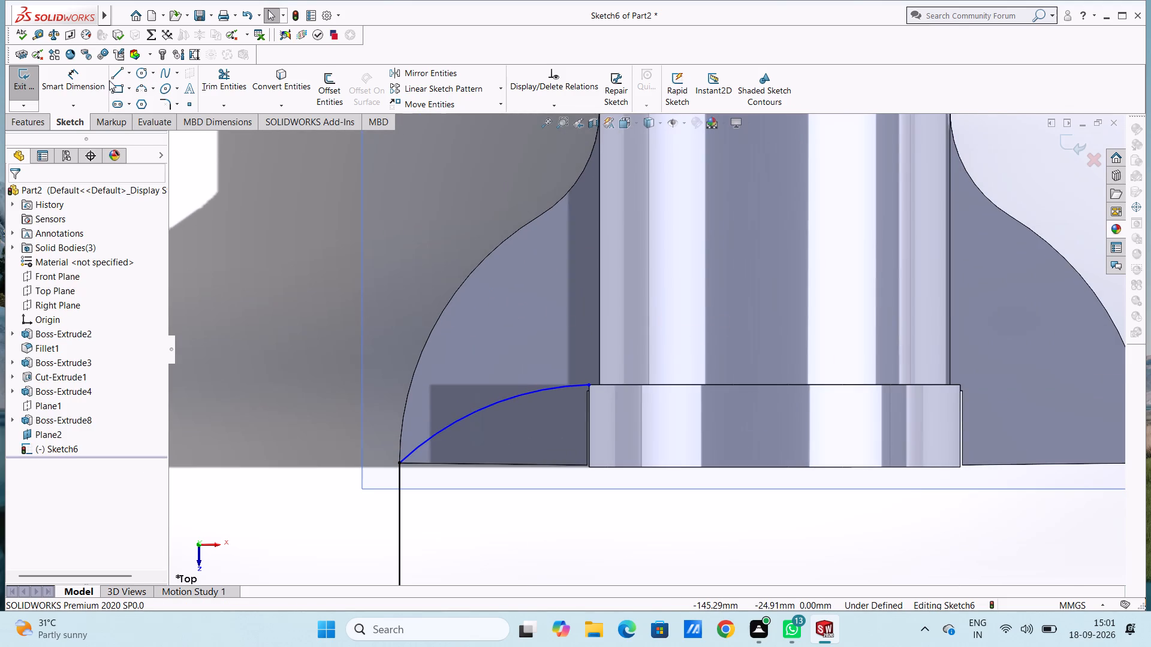
pyautogui.click(114, 75)
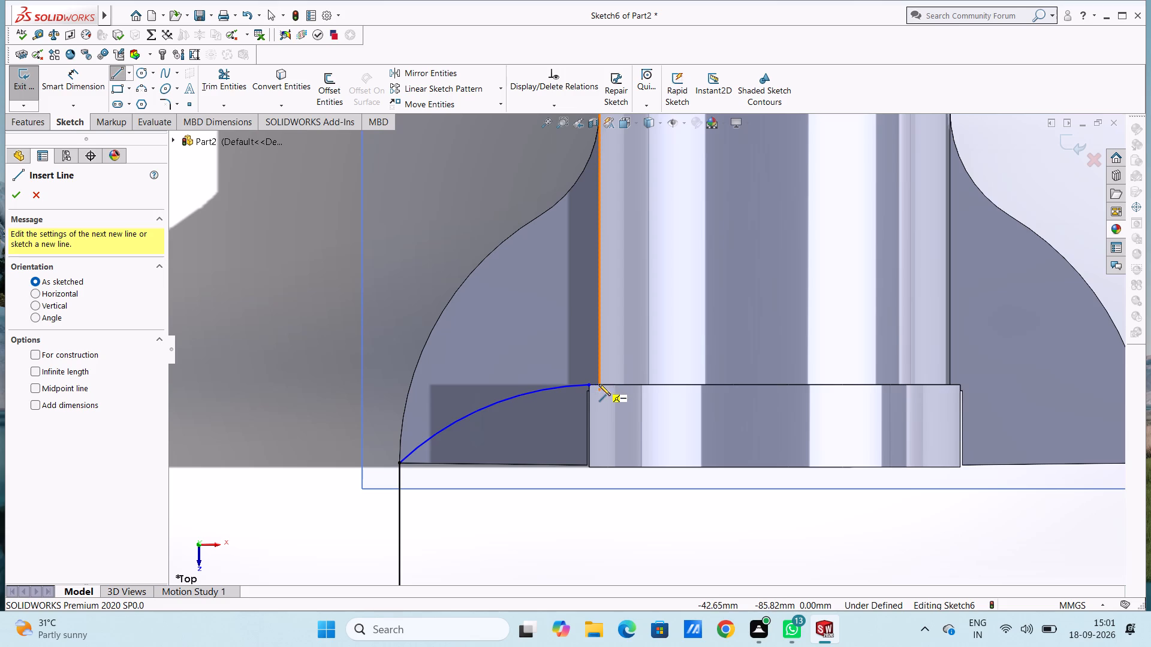
pyautogui.click(589, 384)
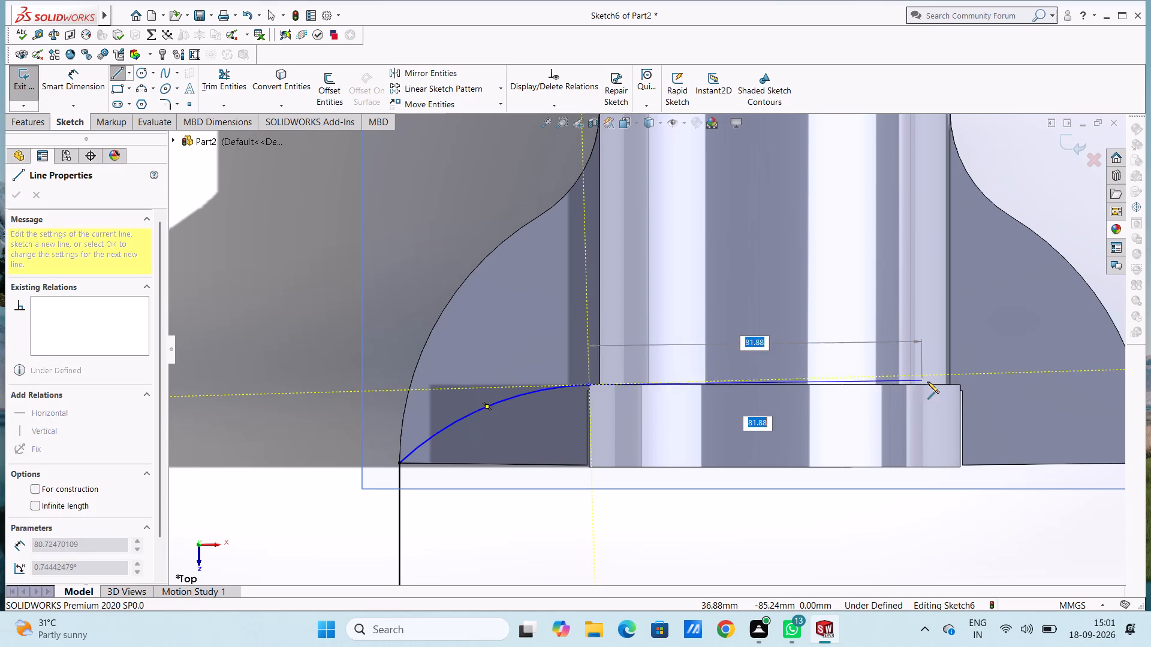
pyautogui.click(960, 385)
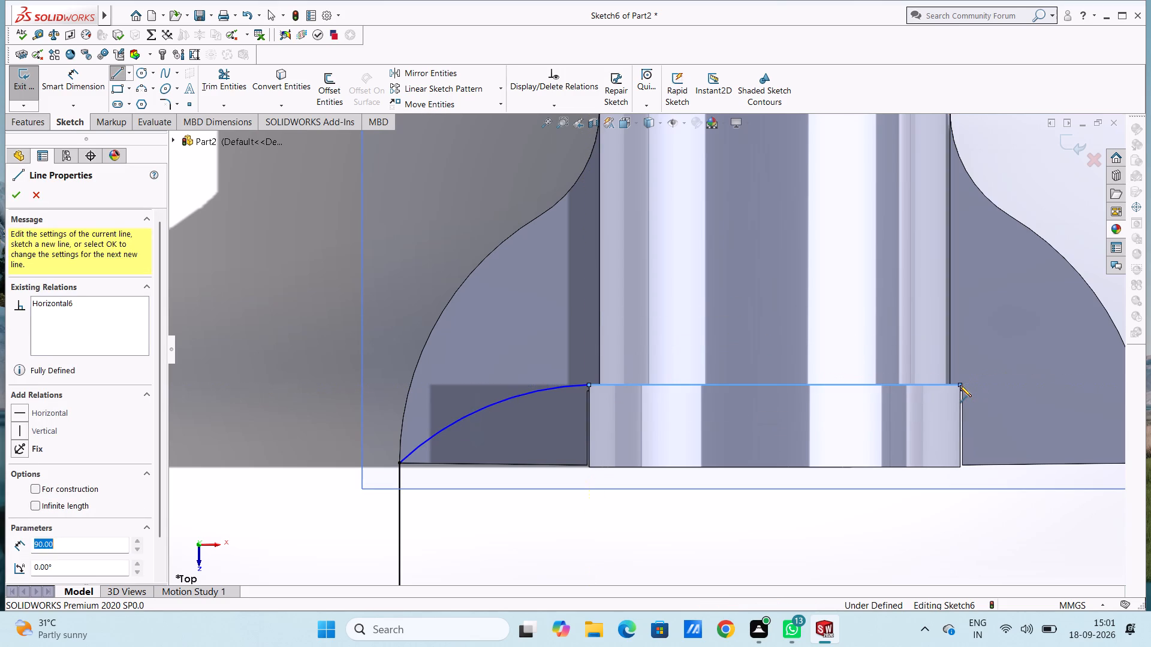
pyautogui.press('Escape')
pyautogui.press('Escape')
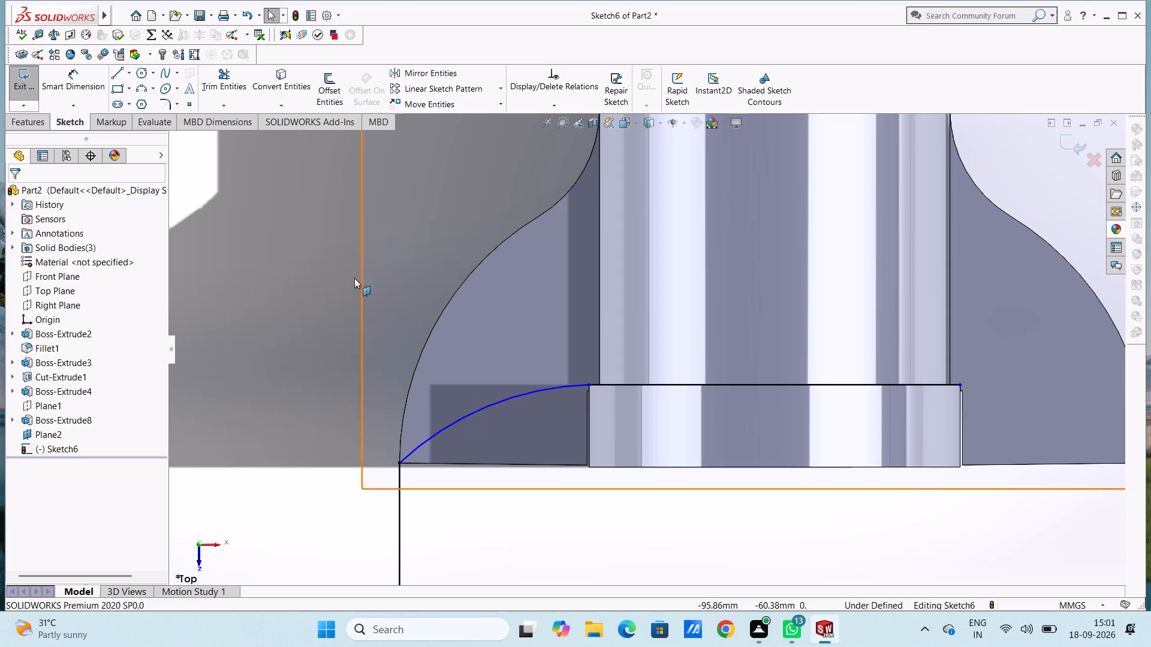
# Dimension the arc's radius, placing the dimension above and to the left of the left rib.
pyautogui.click(72, 83)
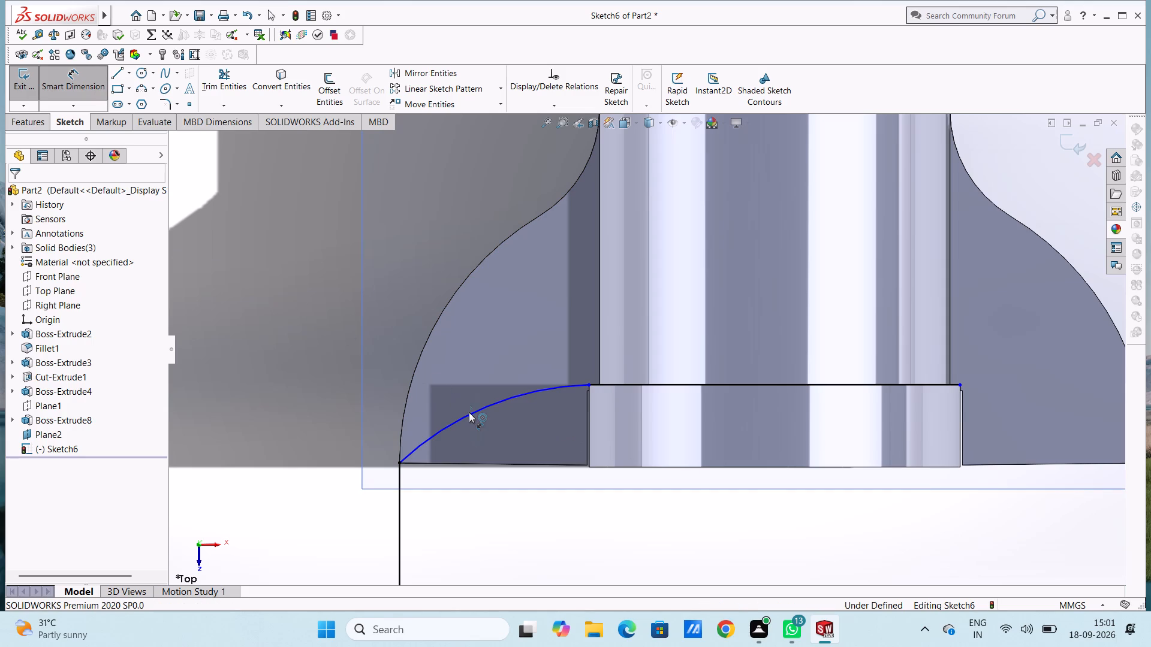
pyautogui.click(469, 412)
pyautogui.click(331, 225)
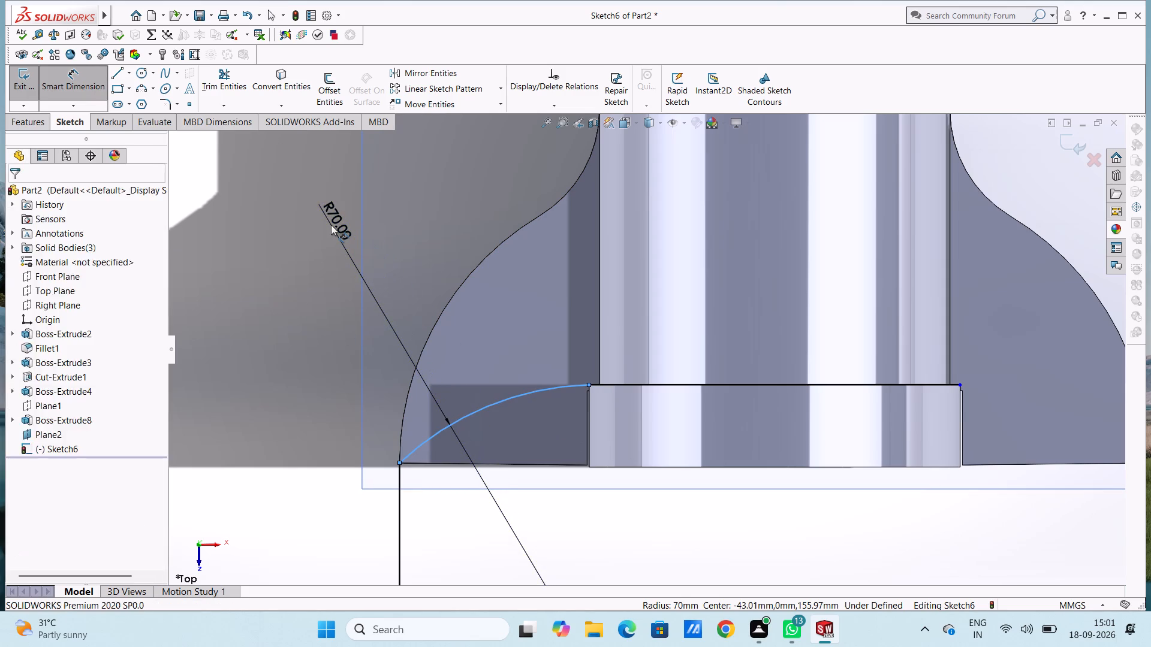
pyautogui.click(281, 210)
pyautogui.click(269, 226)
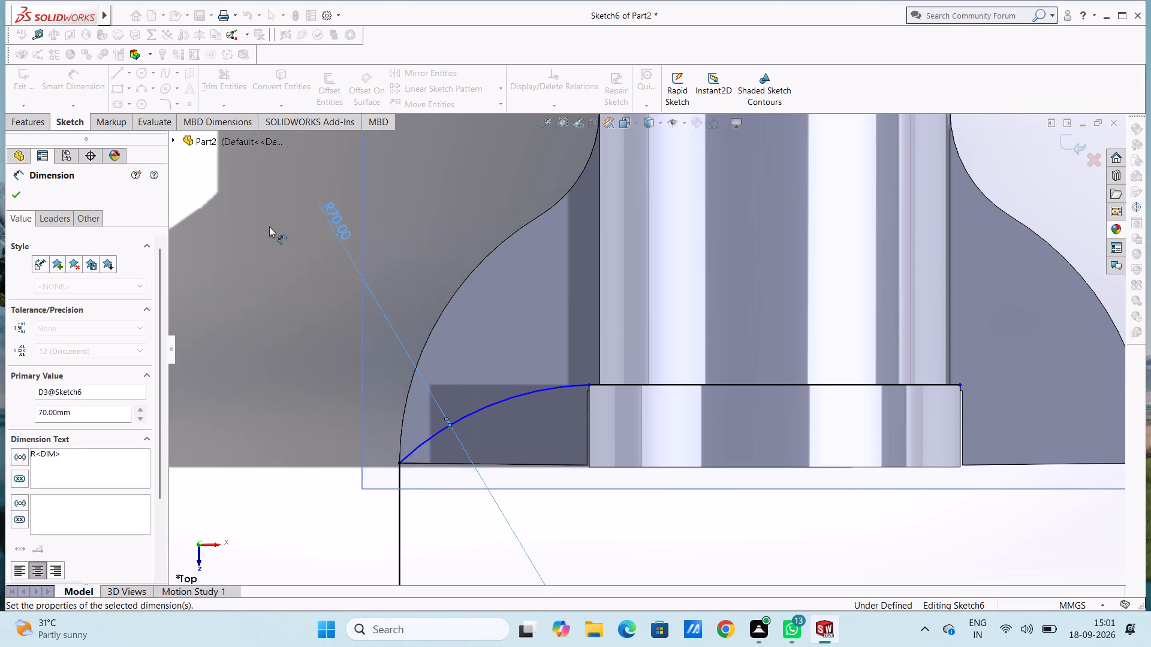
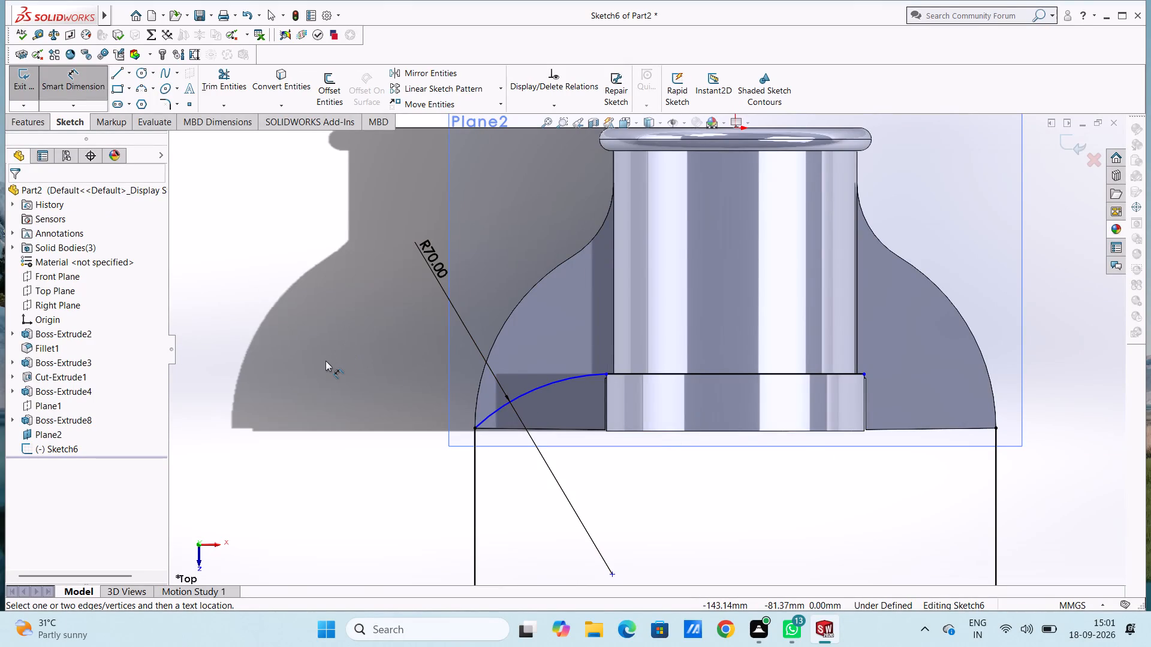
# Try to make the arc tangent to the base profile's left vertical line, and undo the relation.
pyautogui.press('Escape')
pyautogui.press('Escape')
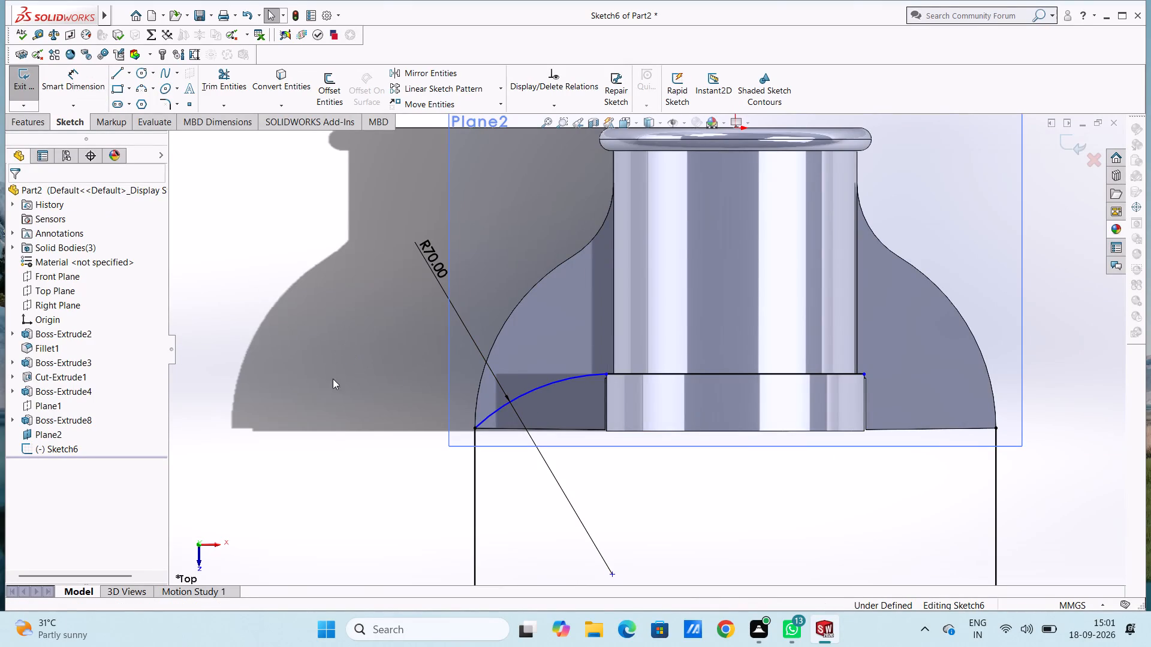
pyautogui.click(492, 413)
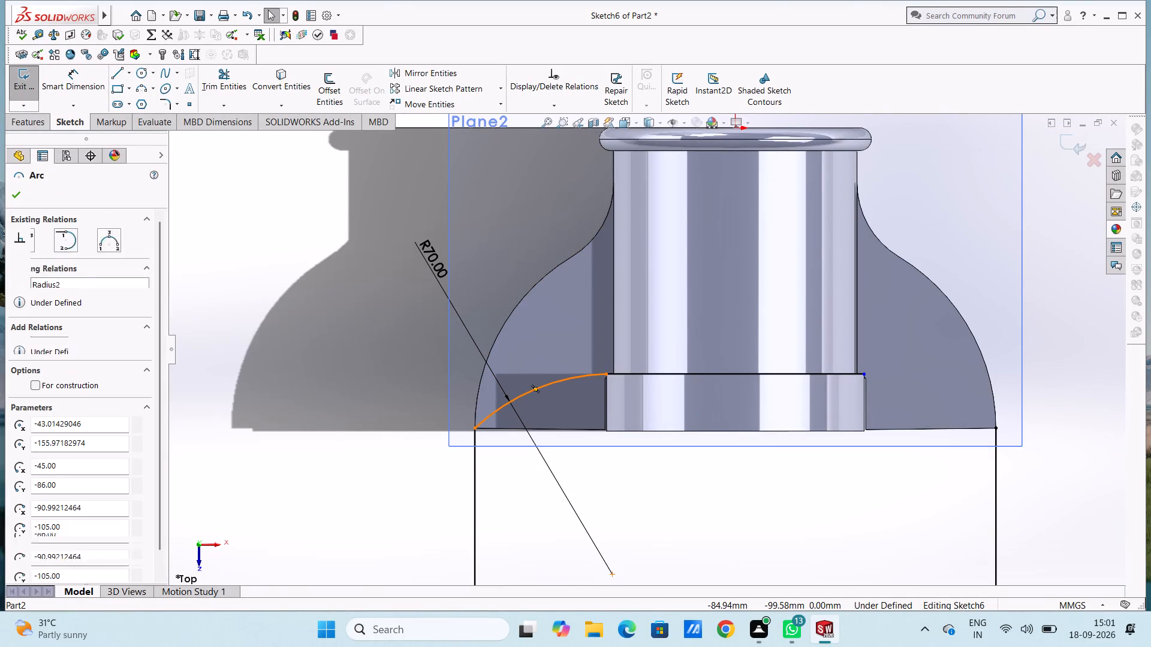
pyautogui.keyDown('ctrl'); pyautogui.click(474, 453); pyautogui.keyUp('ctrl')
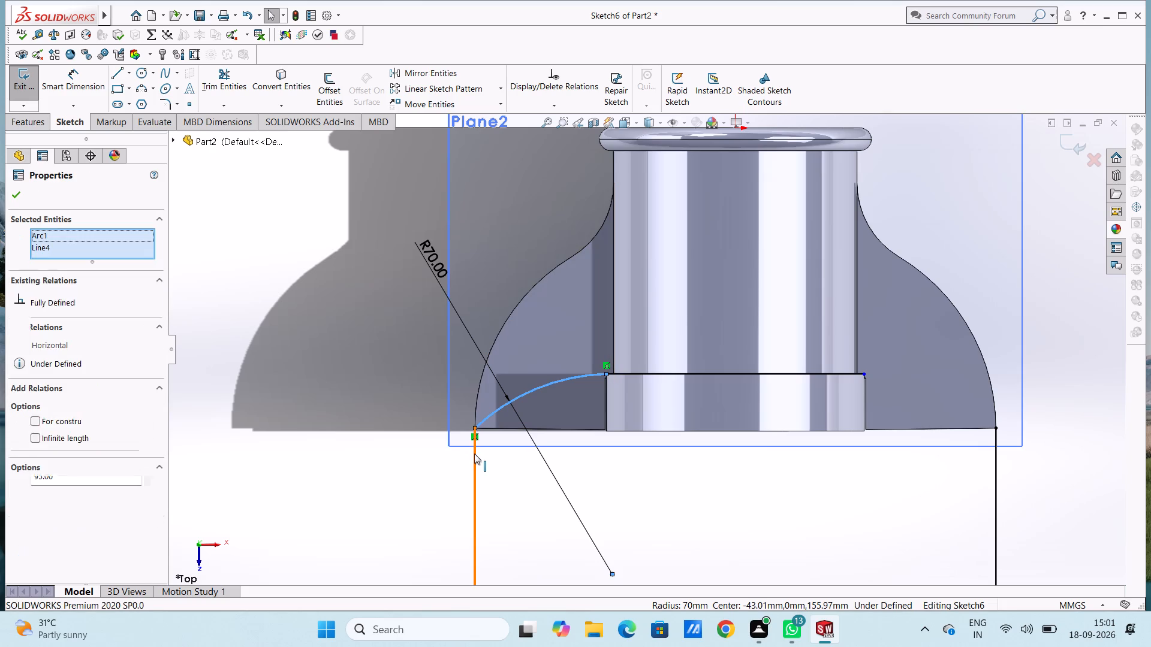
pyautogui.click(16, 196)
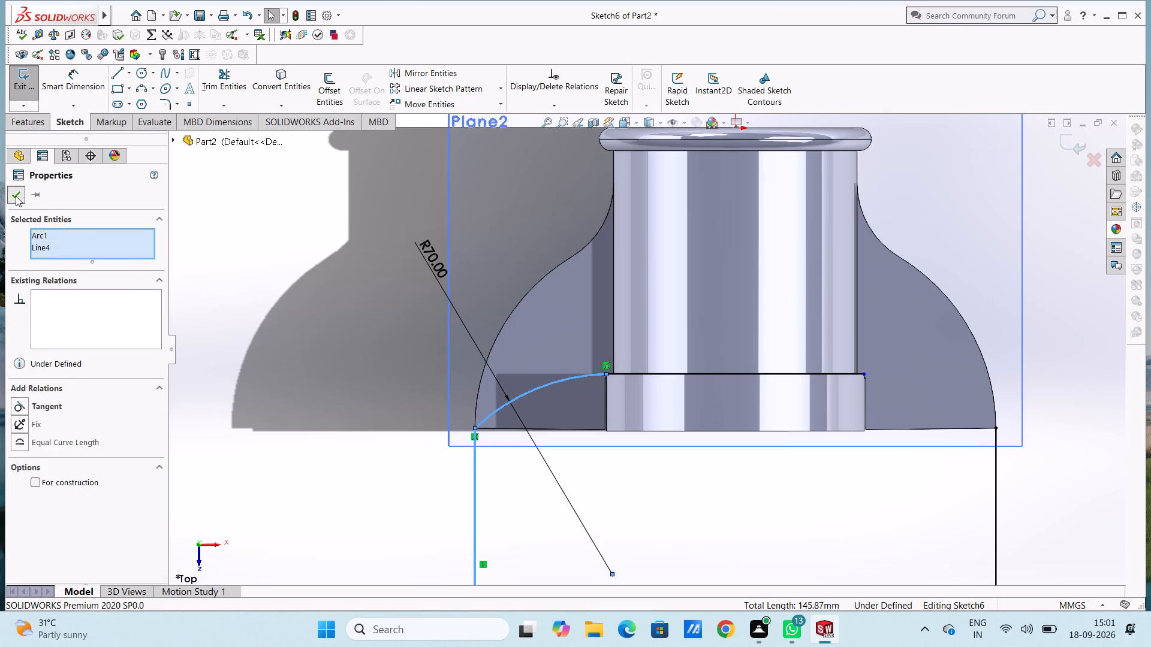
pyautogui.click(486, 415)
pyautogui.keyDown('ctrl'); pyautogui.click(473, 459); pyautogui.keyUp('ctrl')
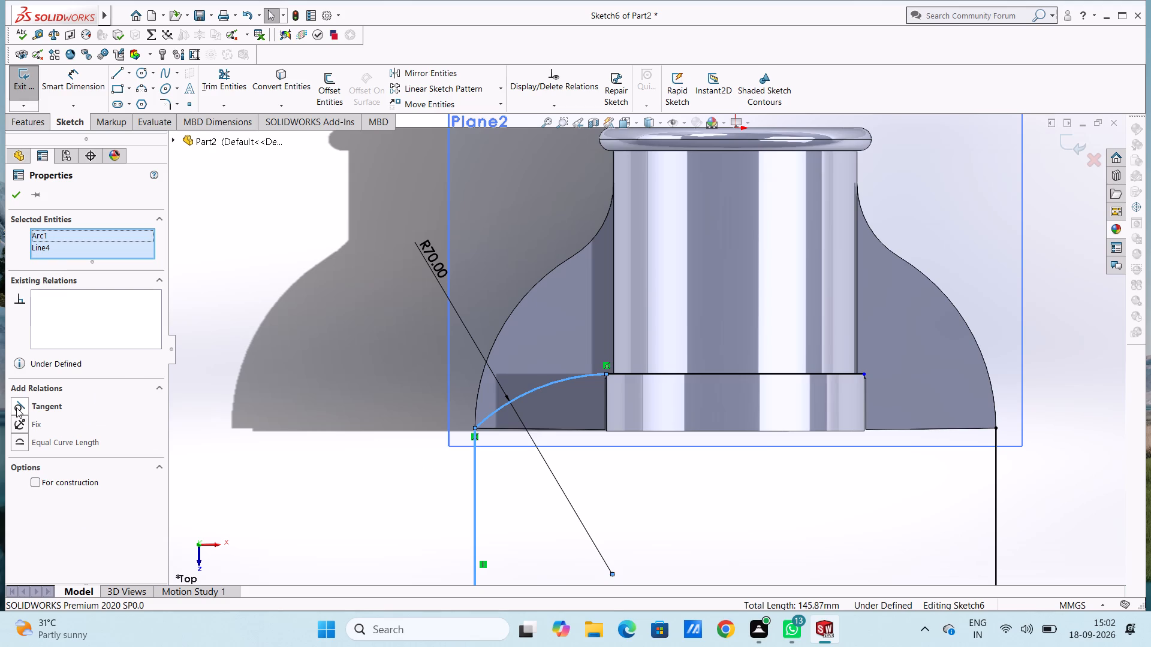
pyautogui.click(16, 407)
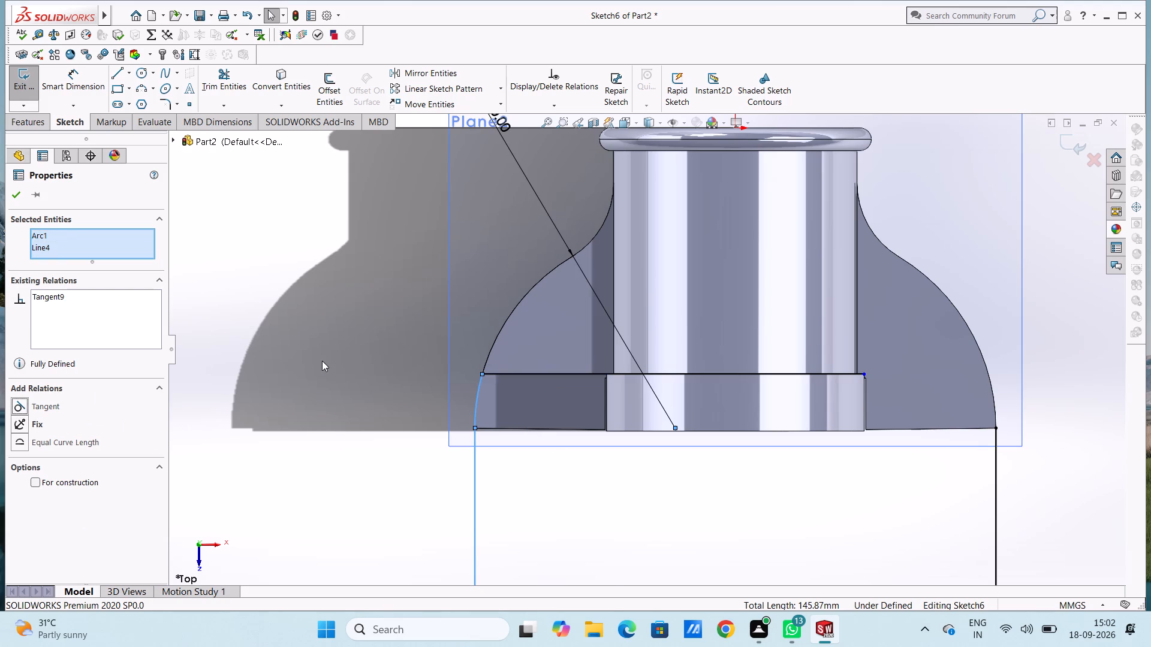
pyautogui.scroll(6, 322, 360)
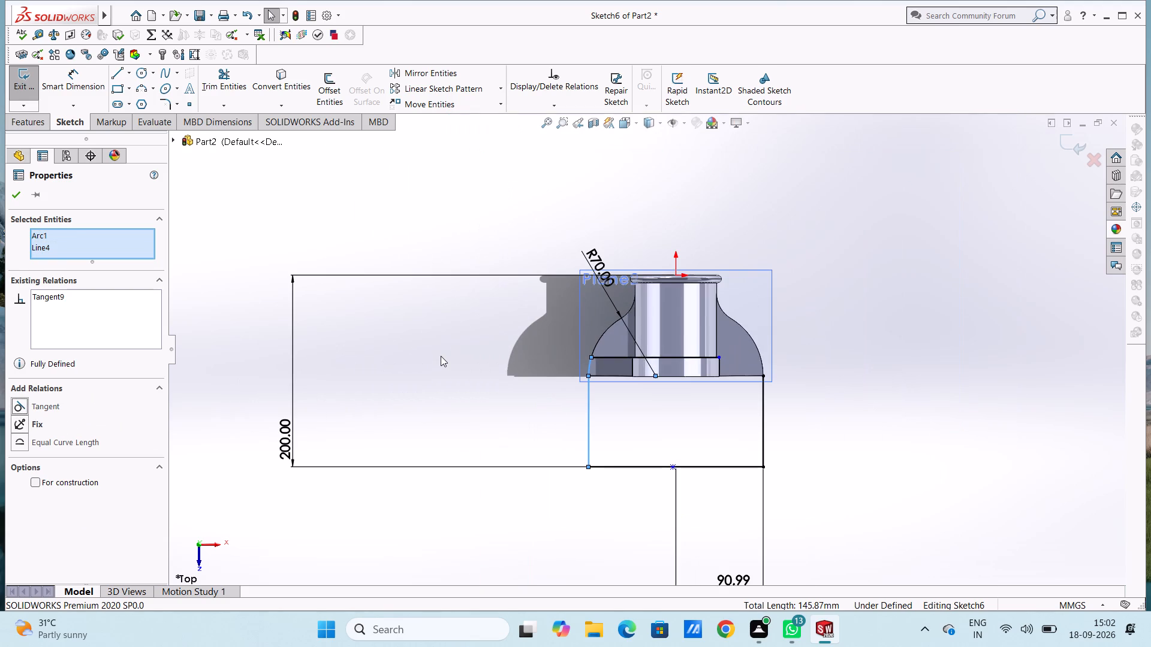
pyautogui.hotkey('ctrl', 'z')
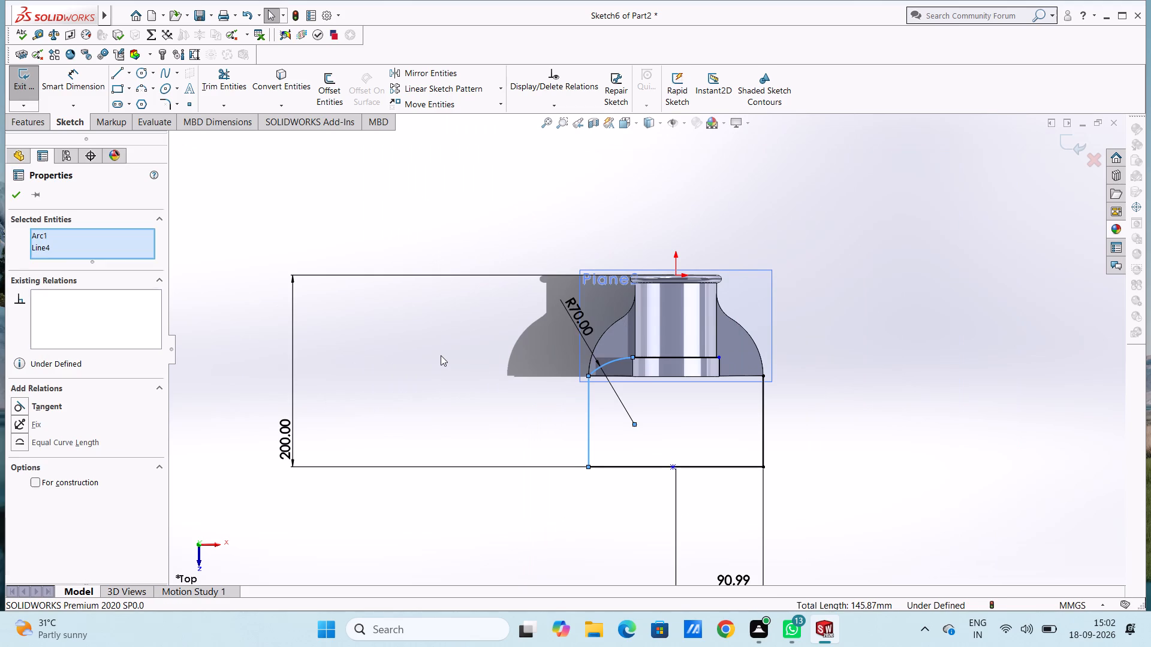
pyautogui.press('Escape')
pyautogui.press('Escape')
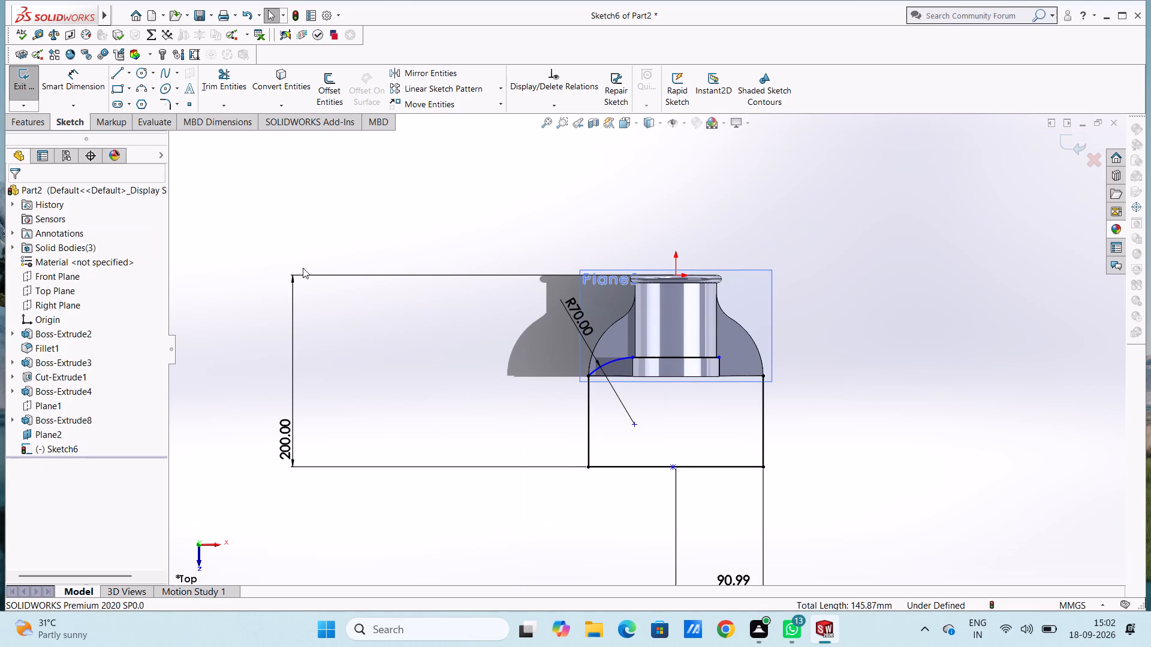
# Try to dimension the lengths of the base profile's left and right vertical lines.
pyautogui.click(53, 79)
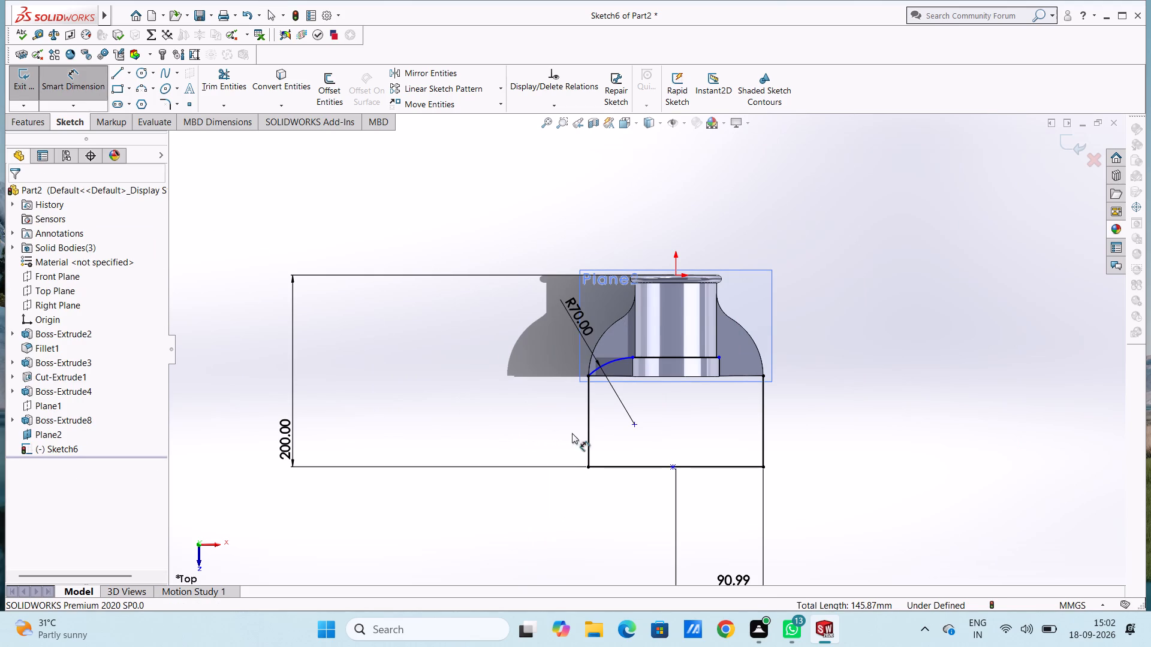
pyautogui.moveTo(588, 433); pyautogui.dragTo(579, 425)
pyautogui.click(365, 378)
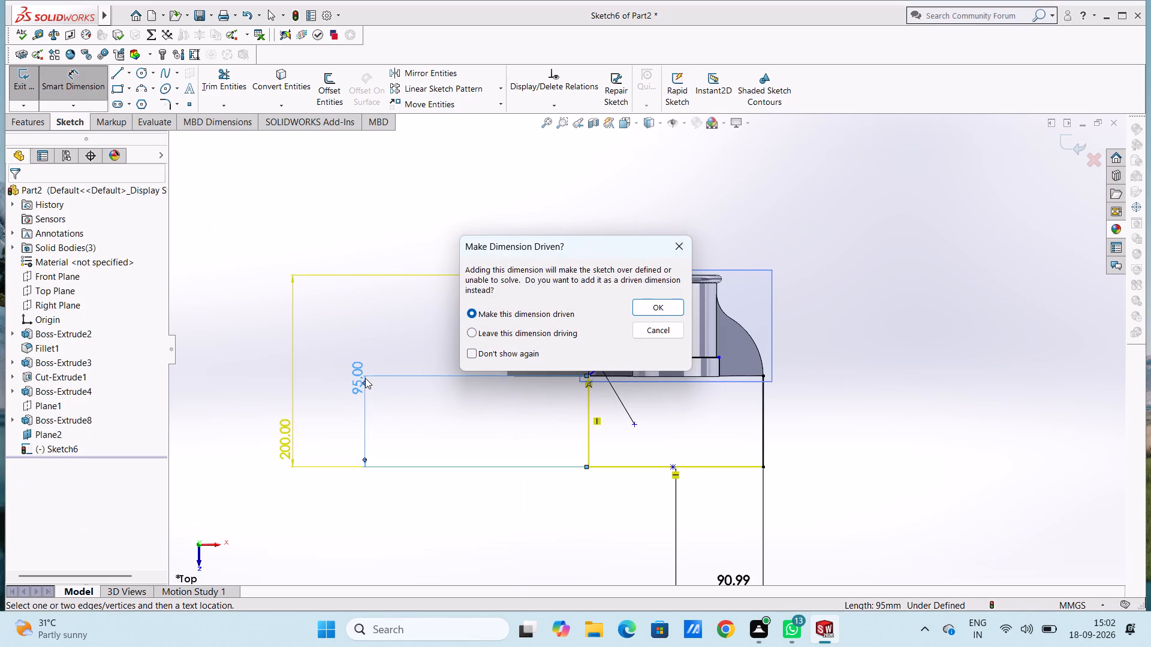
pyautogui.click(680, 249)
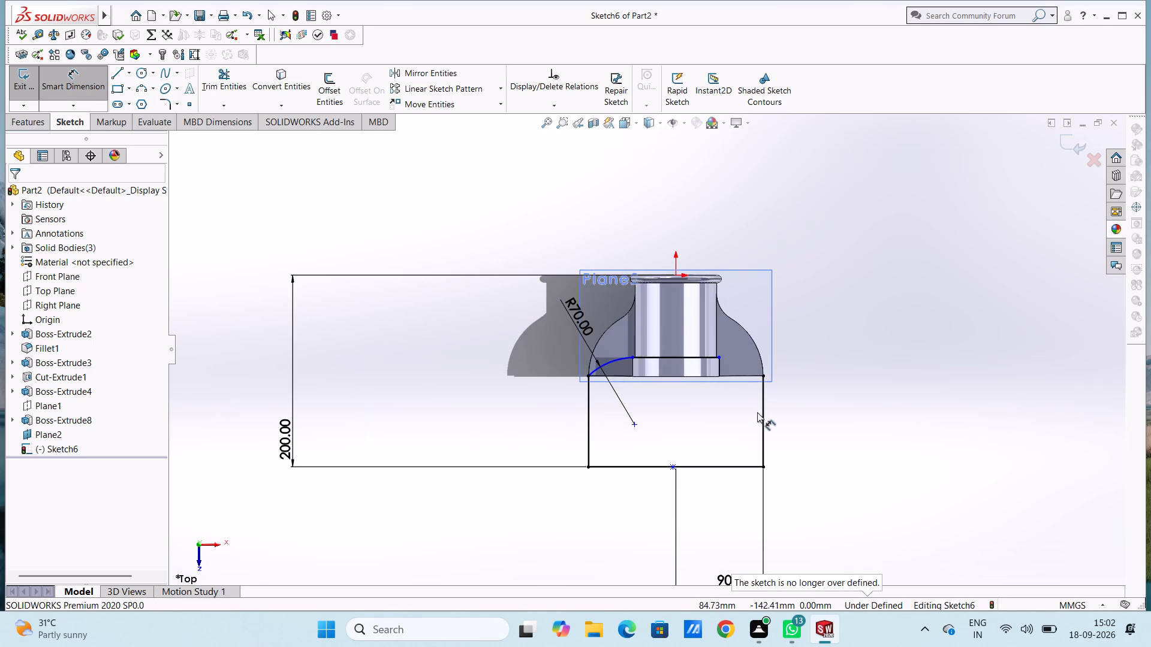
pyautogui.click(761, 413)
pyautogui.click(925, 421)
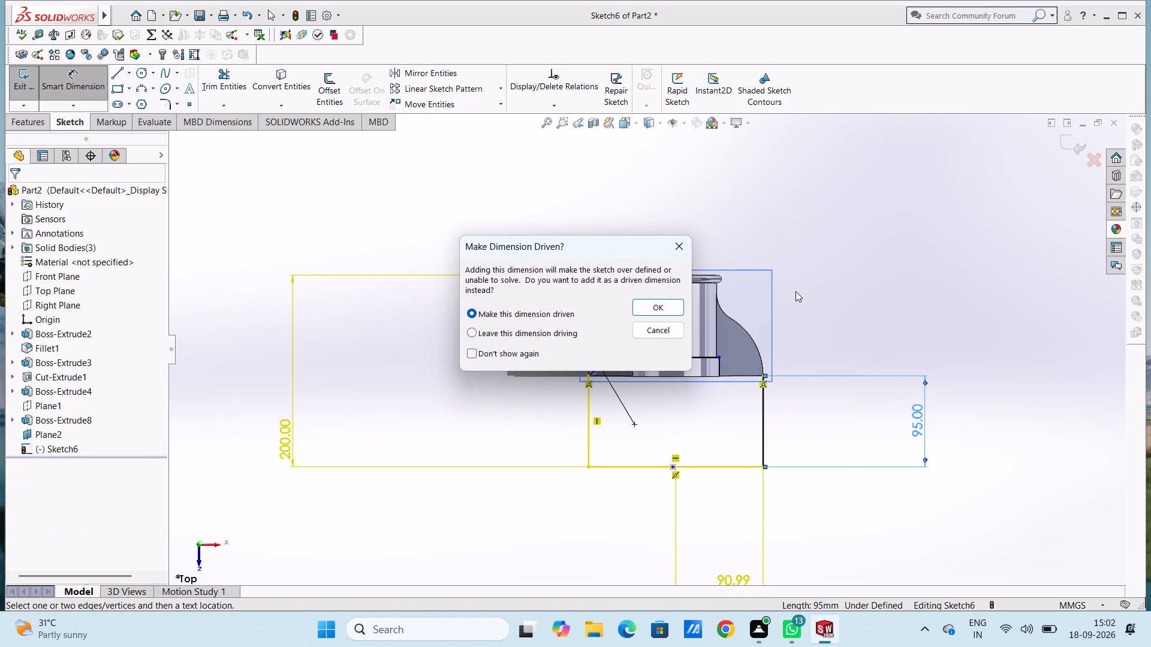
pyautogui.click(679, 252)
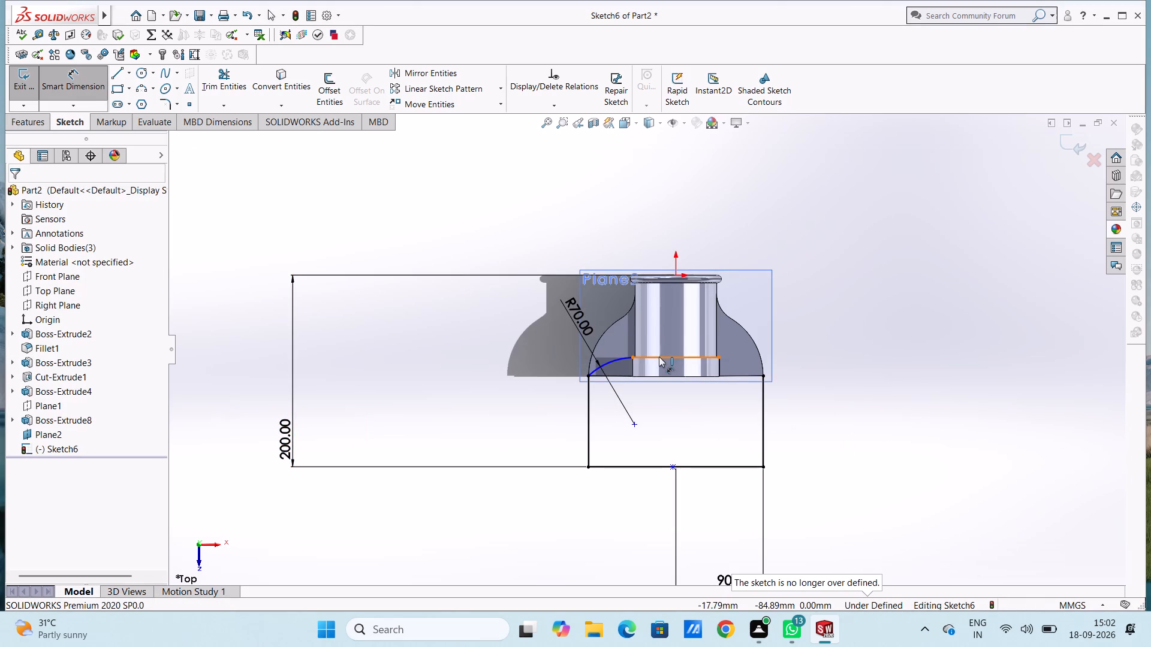
# Dimension the horizontal line along the flange's top edge at 90 mm, placing the dimension above the cylinder.
pyautogui.click(662, 354)
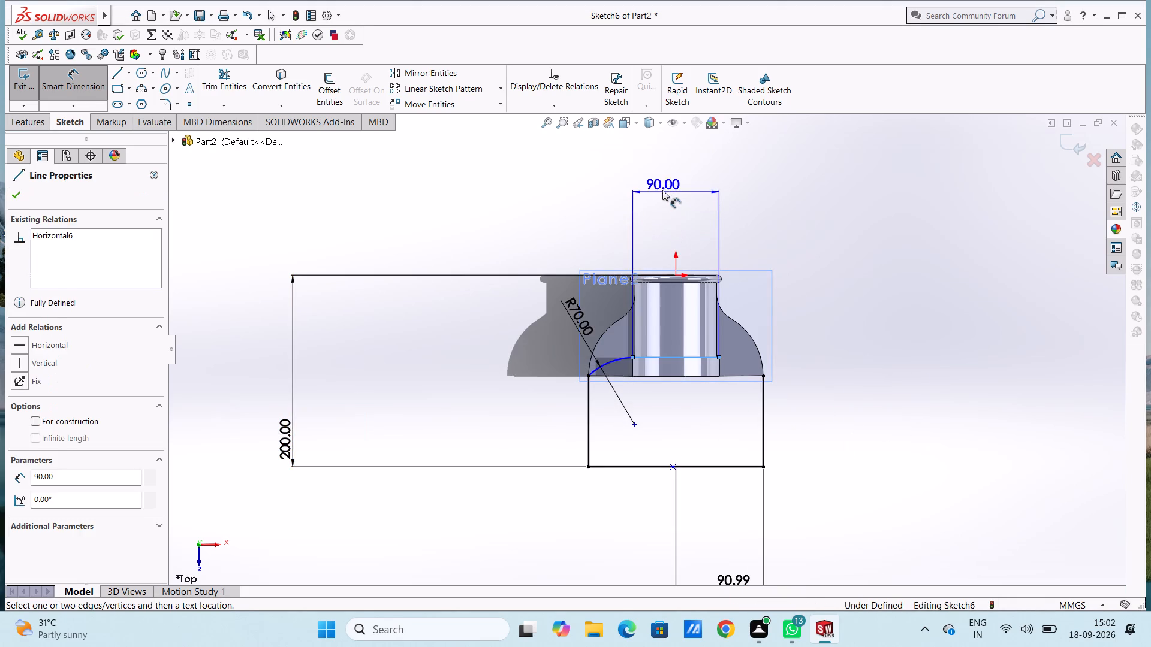
pyautogui.click(662, 190)
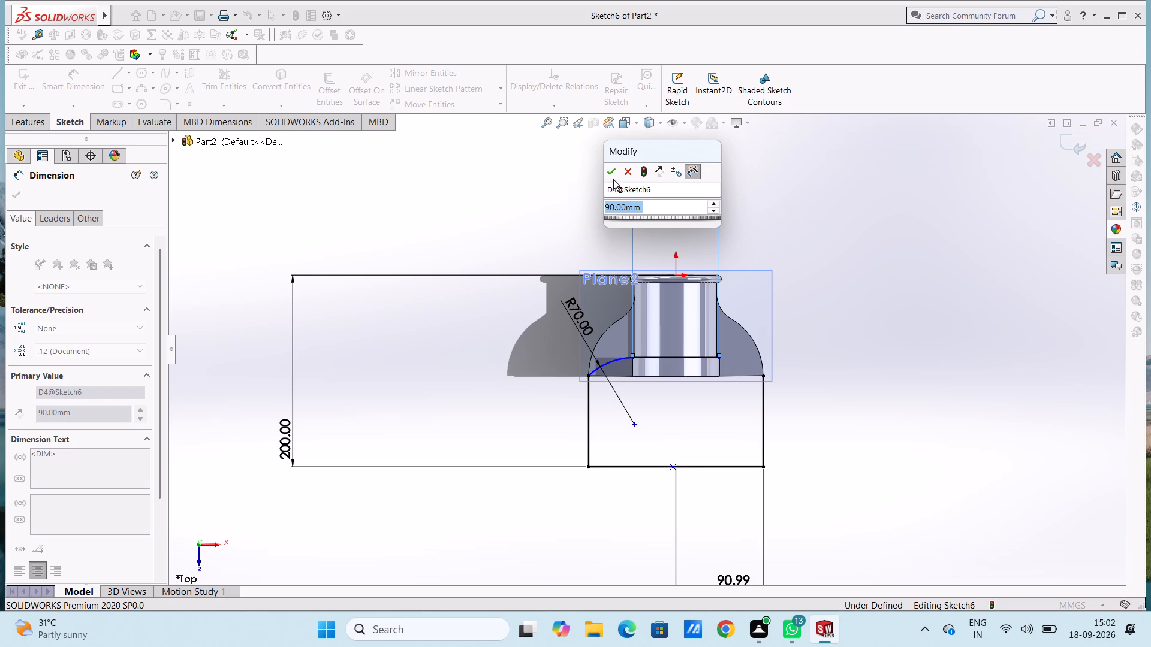
pyautogui.click(612, 171)
pyautogui.click(556, 185)
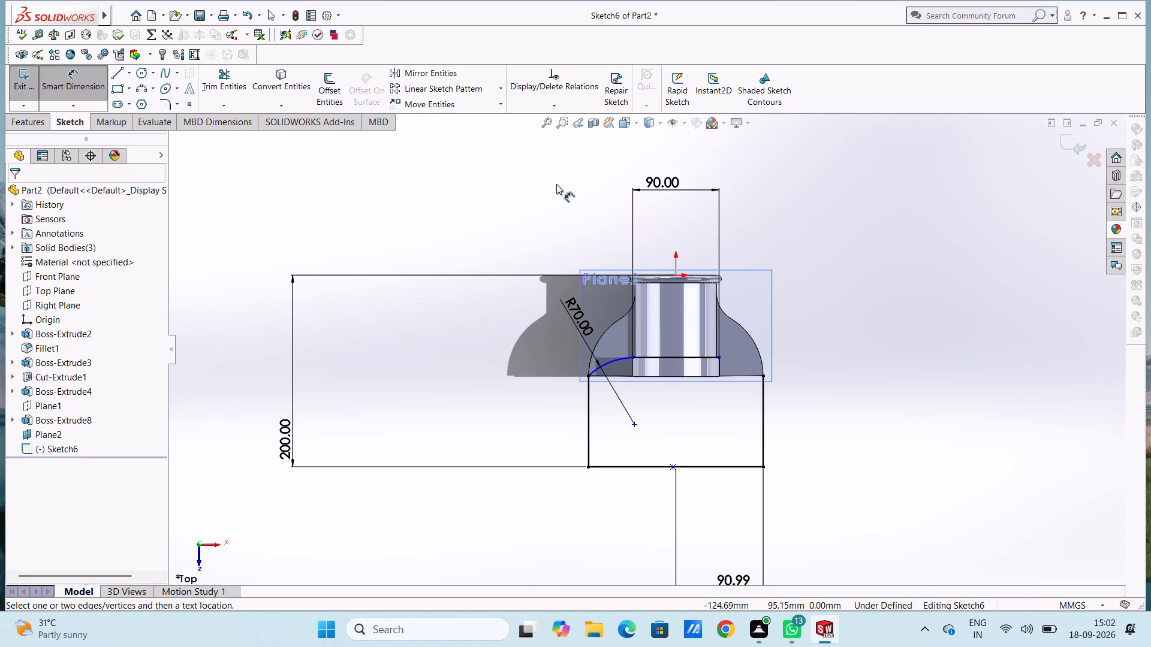
pyautogui.press('Escape')
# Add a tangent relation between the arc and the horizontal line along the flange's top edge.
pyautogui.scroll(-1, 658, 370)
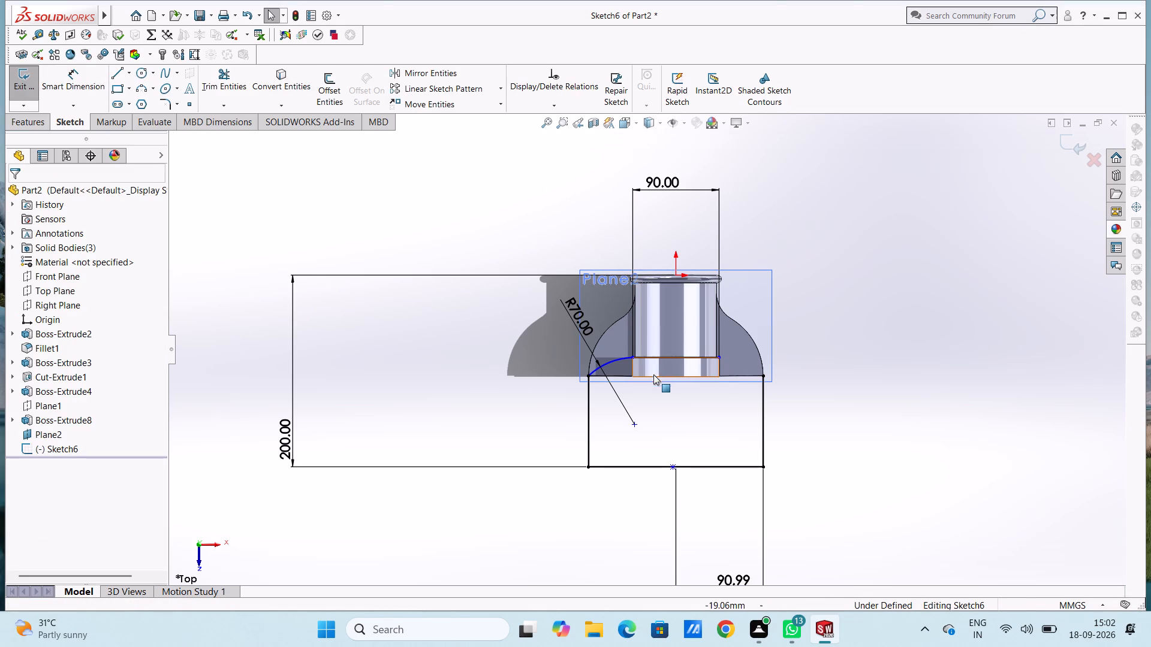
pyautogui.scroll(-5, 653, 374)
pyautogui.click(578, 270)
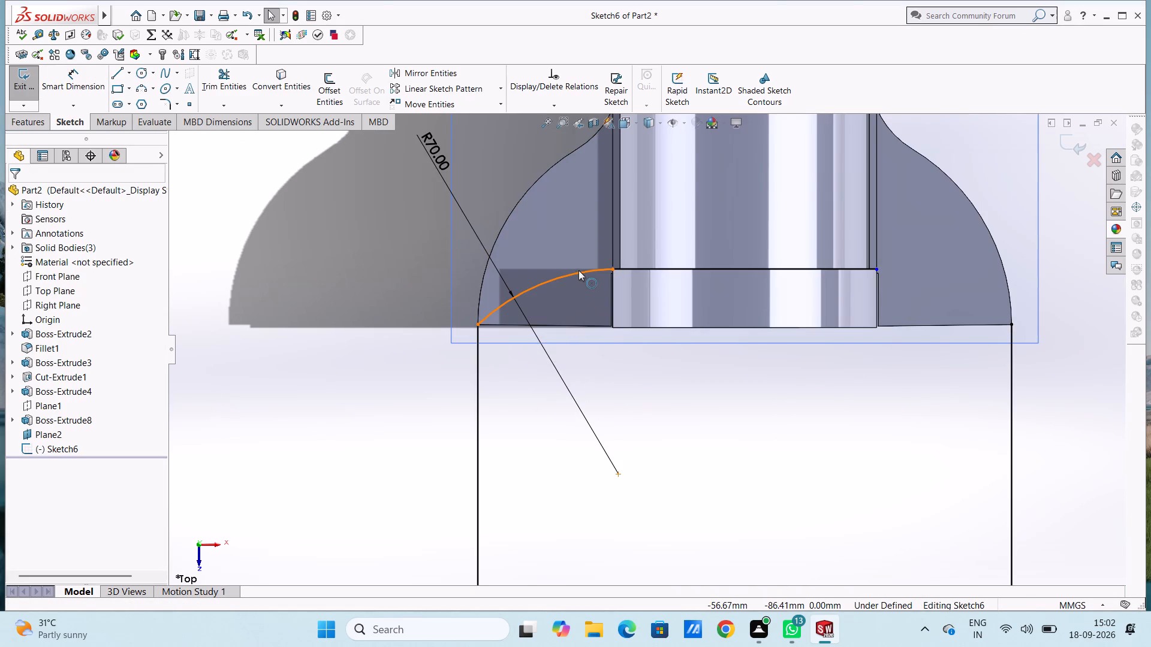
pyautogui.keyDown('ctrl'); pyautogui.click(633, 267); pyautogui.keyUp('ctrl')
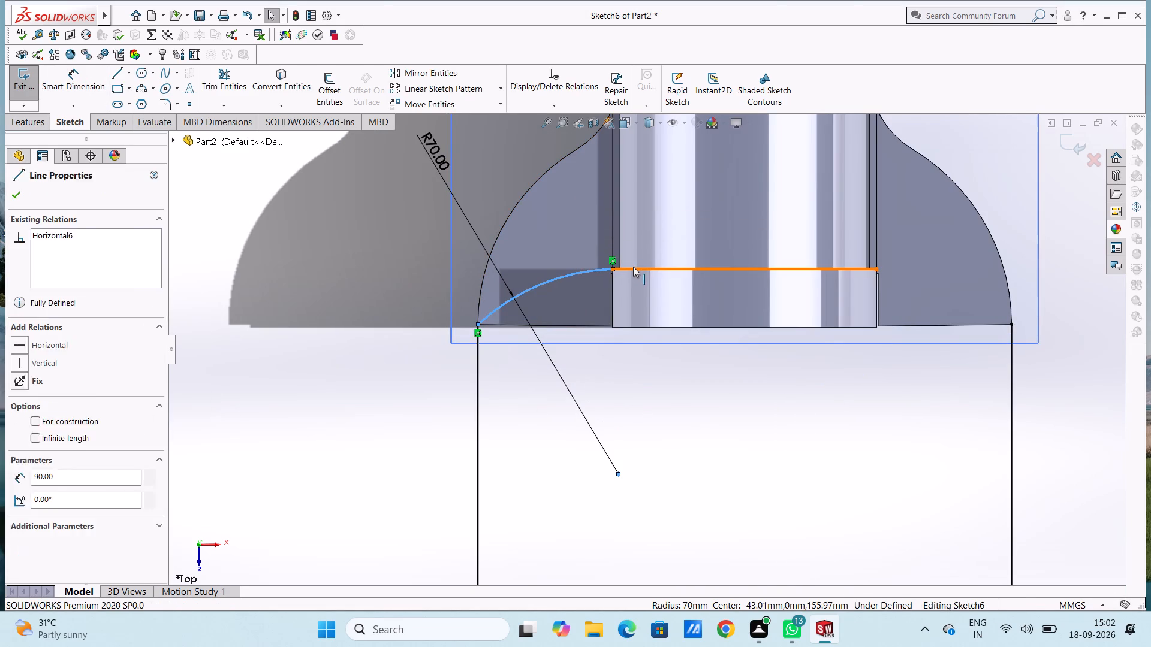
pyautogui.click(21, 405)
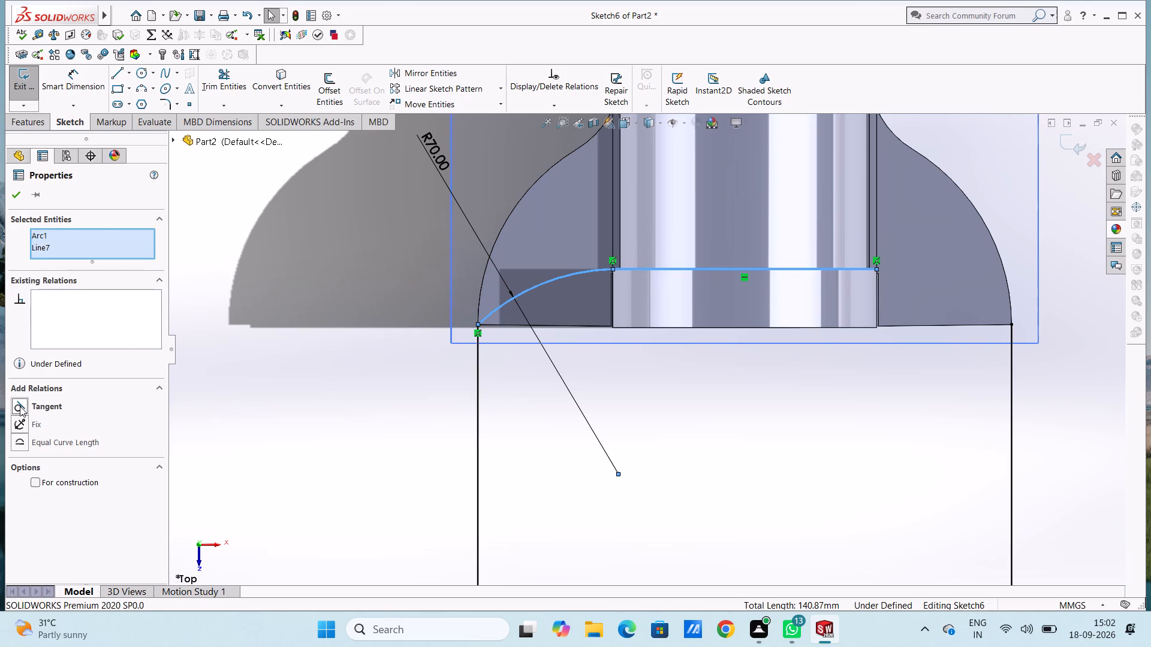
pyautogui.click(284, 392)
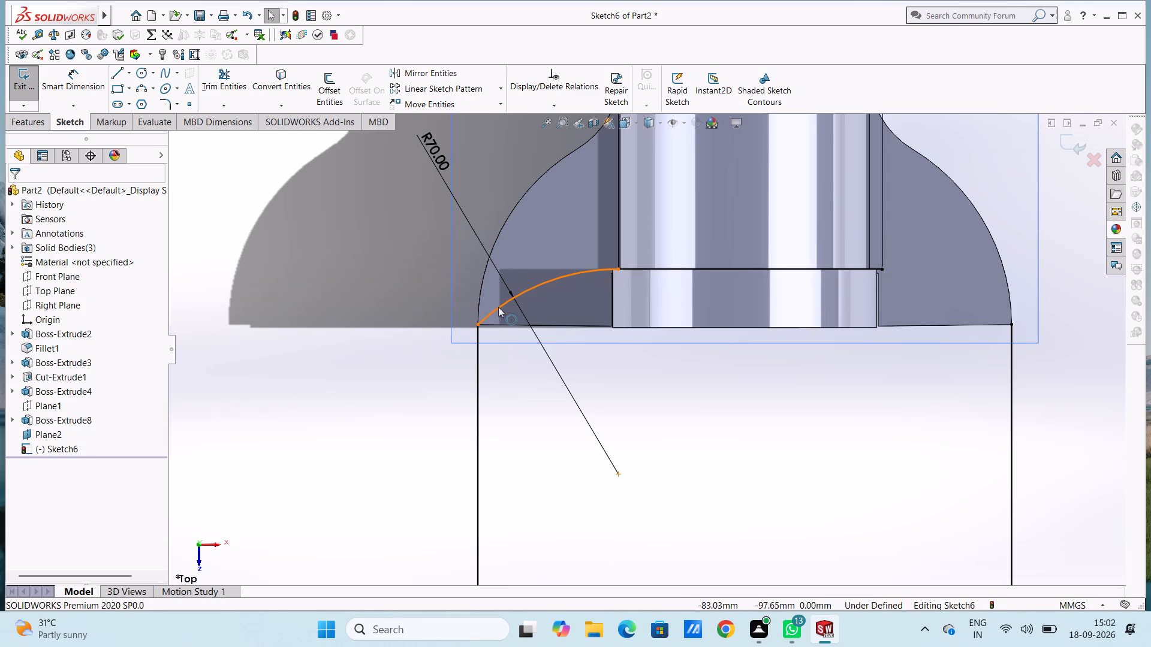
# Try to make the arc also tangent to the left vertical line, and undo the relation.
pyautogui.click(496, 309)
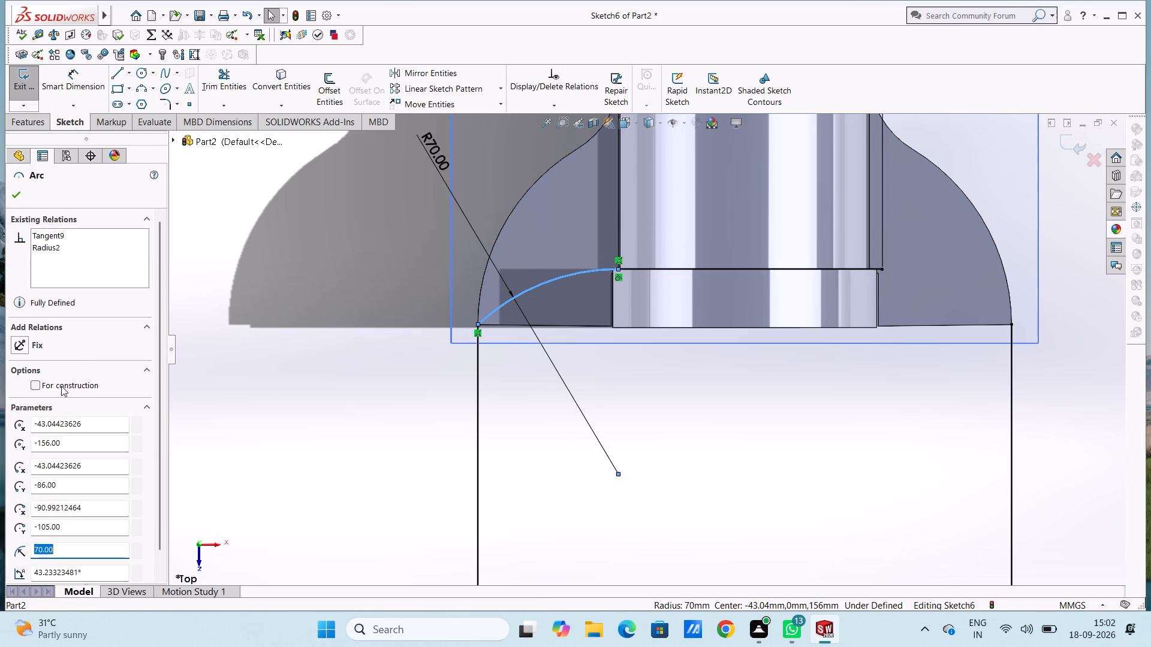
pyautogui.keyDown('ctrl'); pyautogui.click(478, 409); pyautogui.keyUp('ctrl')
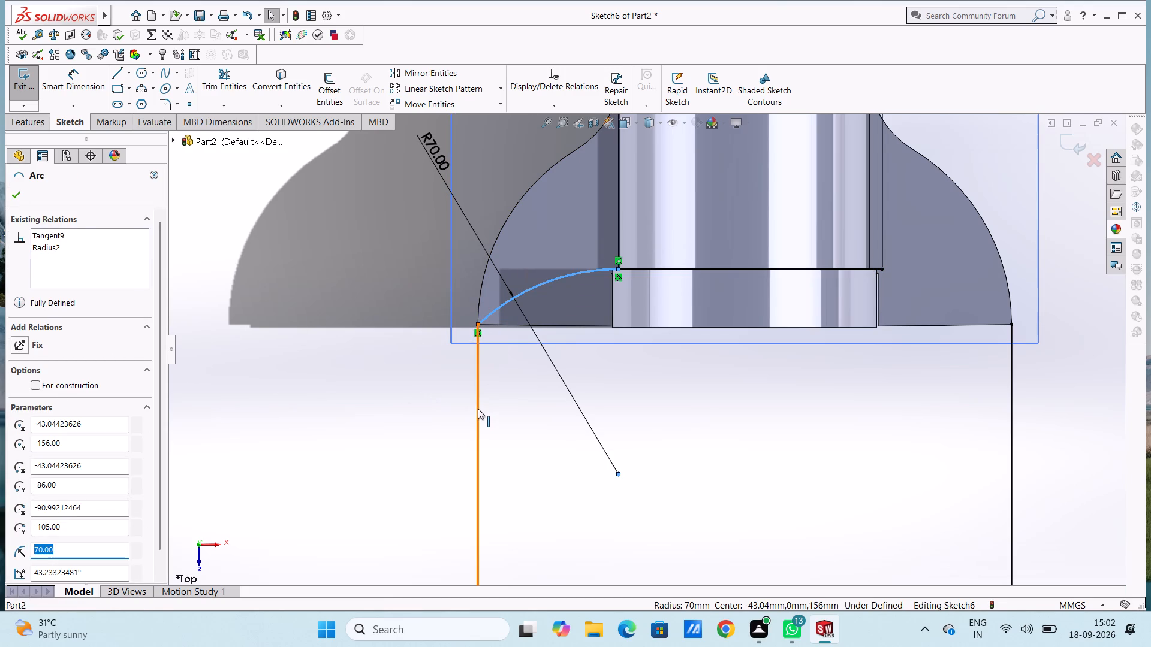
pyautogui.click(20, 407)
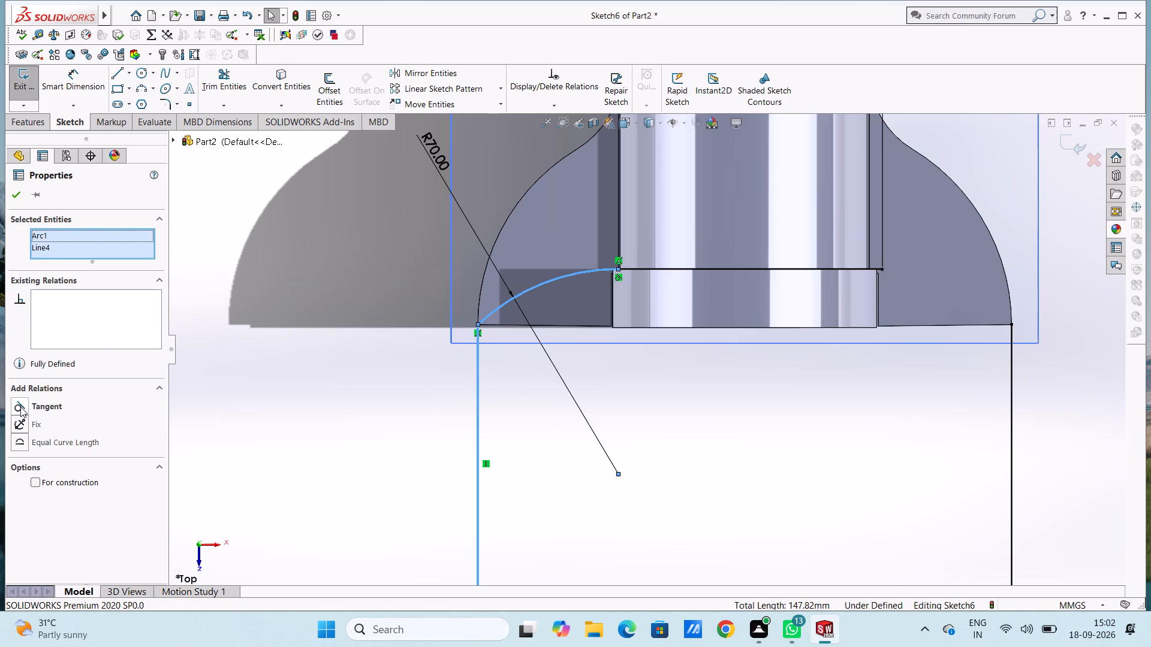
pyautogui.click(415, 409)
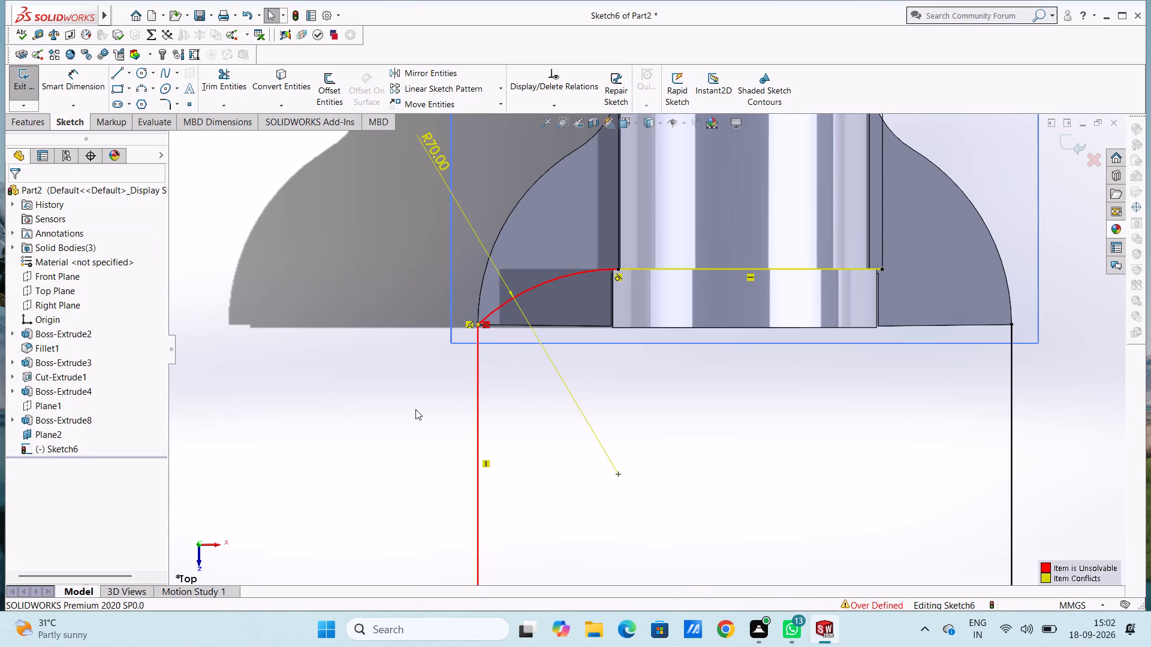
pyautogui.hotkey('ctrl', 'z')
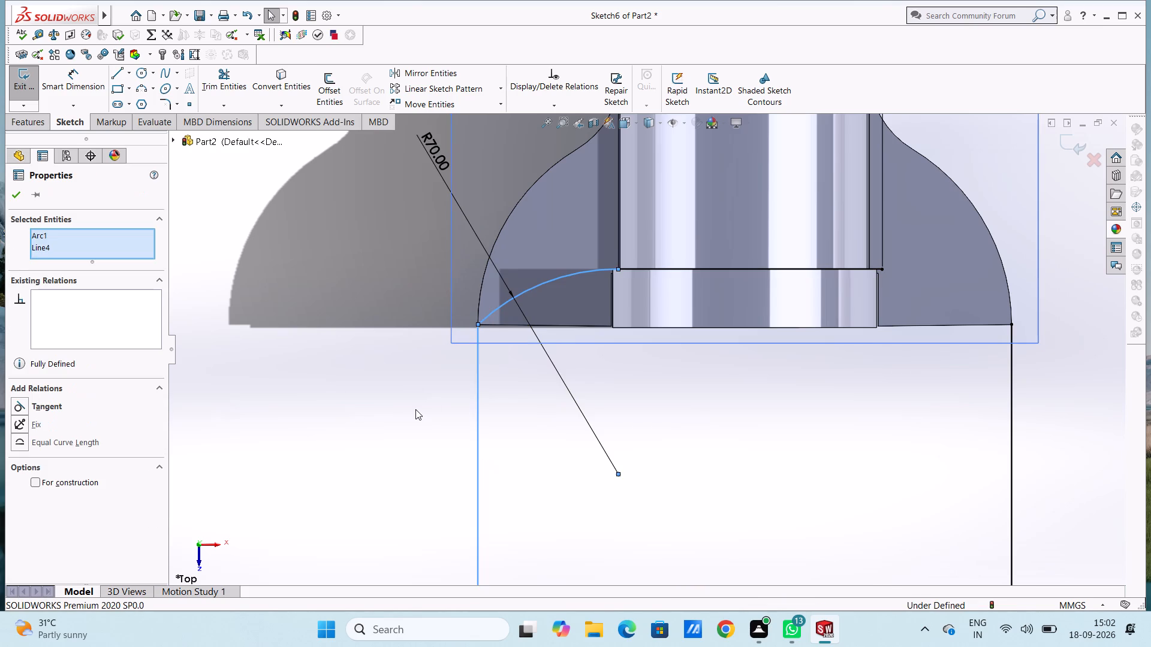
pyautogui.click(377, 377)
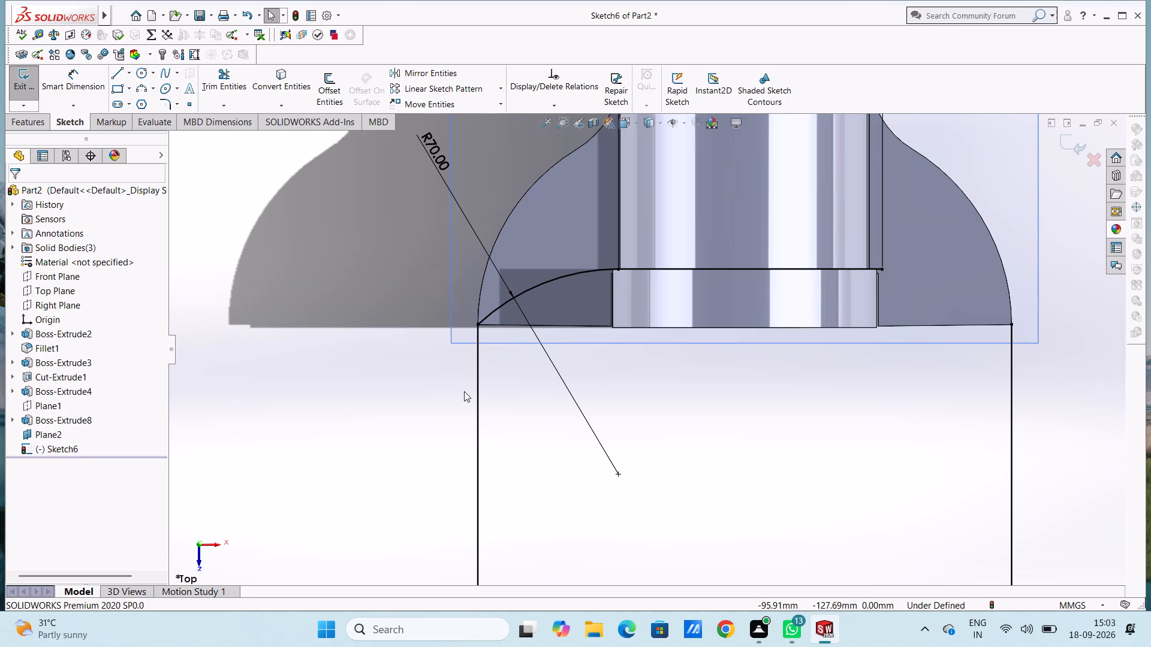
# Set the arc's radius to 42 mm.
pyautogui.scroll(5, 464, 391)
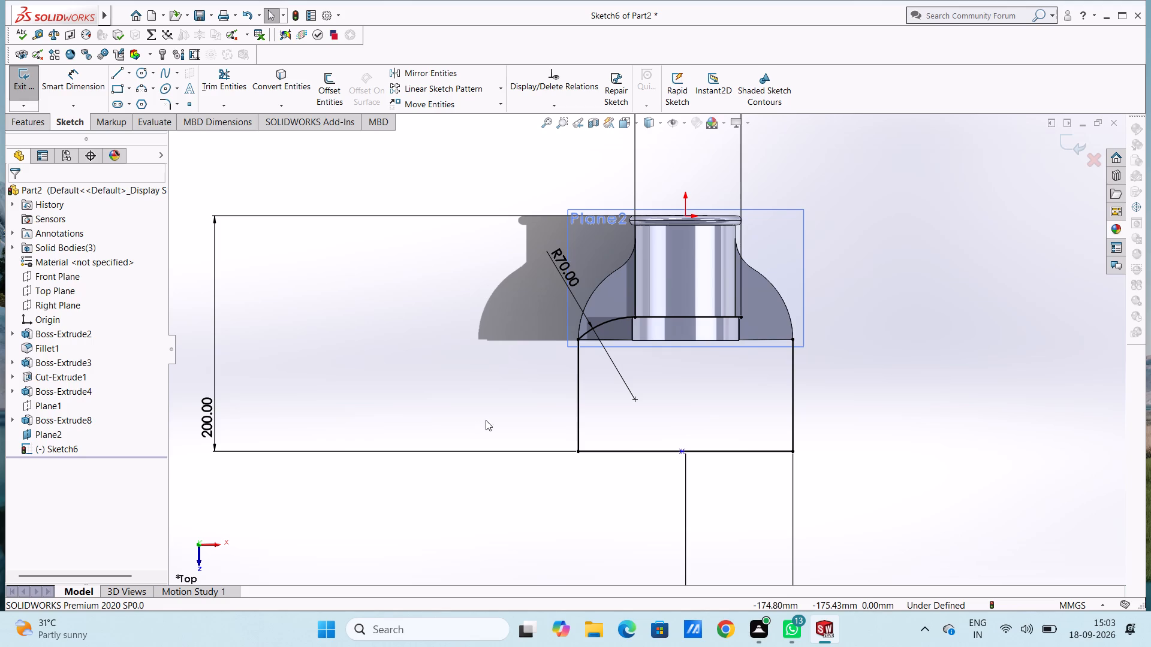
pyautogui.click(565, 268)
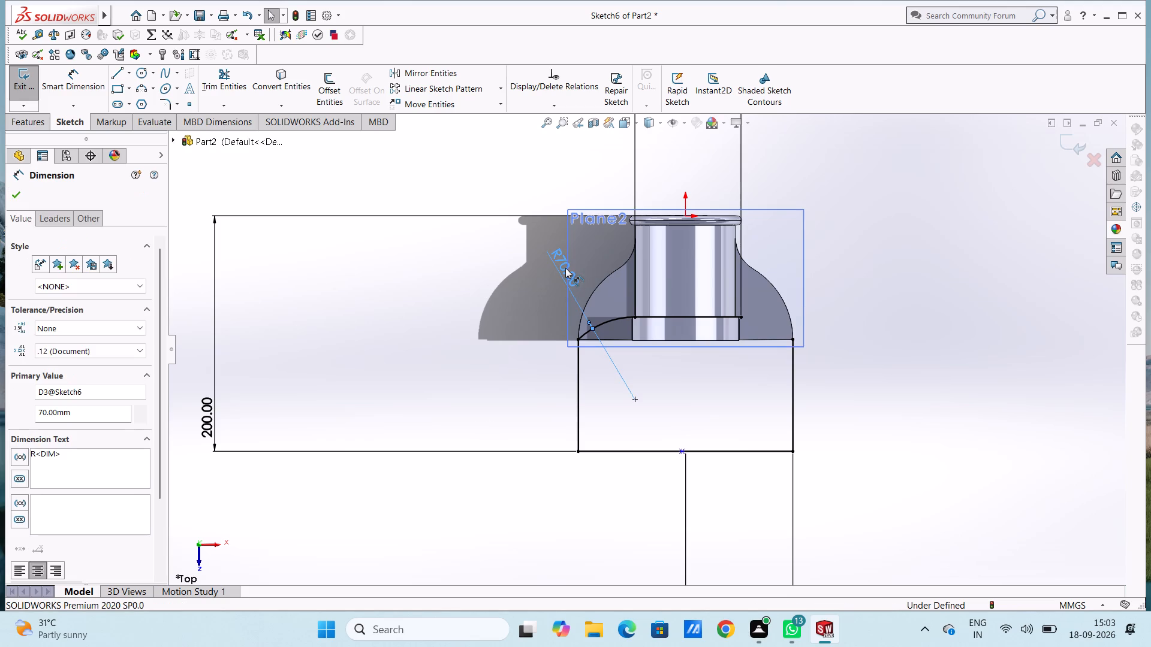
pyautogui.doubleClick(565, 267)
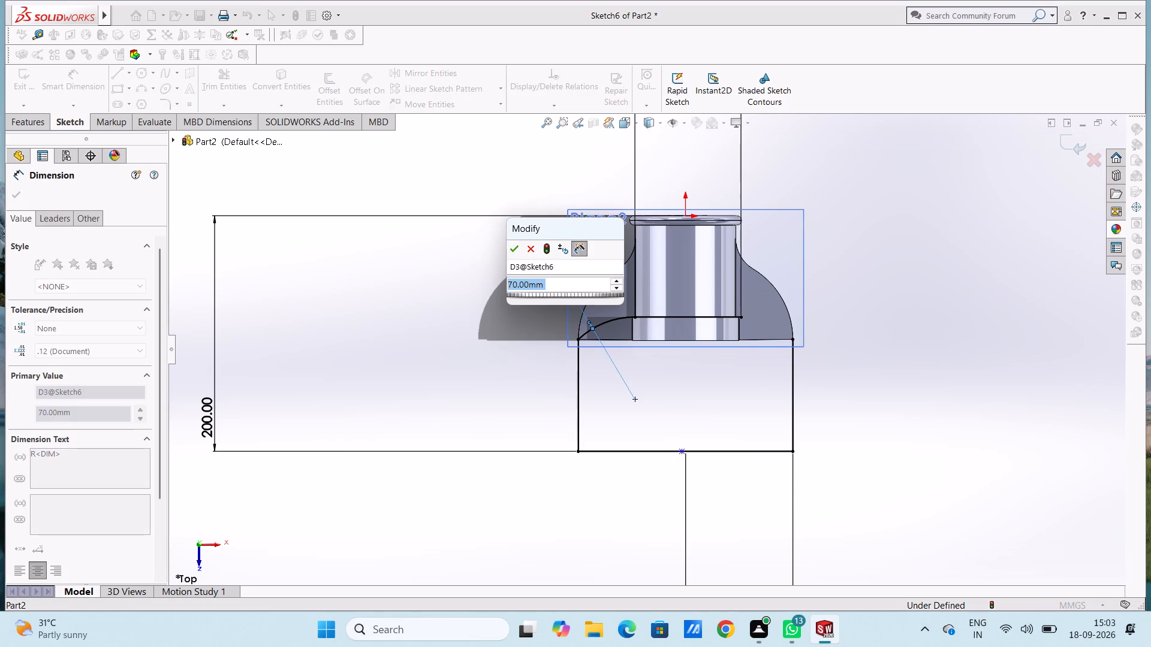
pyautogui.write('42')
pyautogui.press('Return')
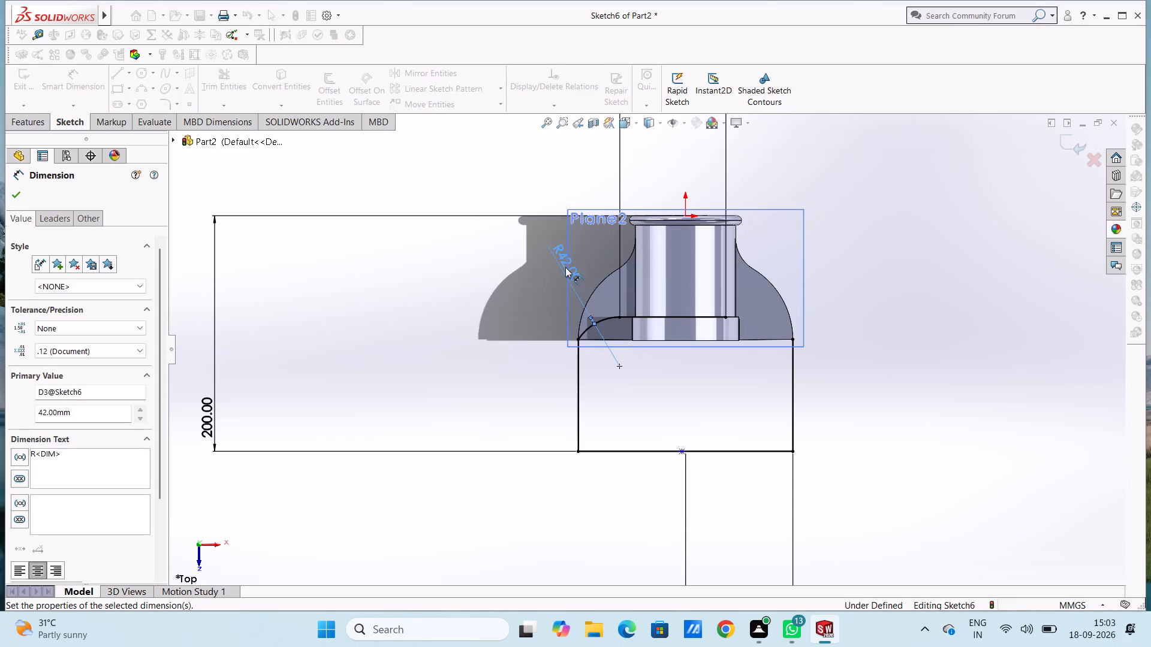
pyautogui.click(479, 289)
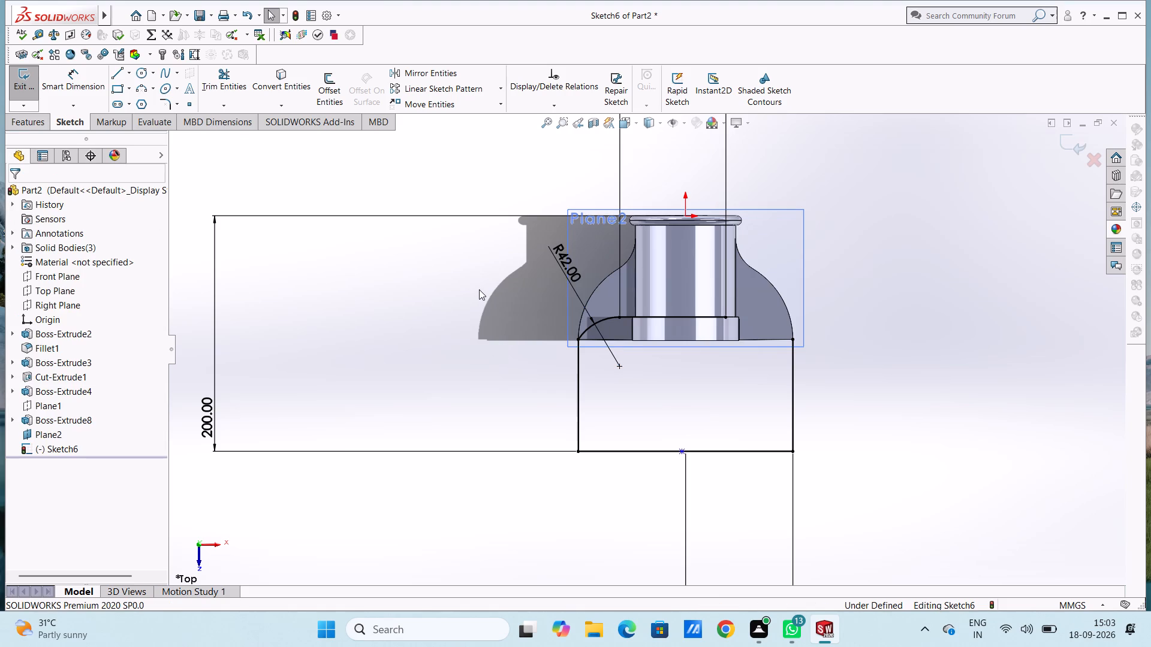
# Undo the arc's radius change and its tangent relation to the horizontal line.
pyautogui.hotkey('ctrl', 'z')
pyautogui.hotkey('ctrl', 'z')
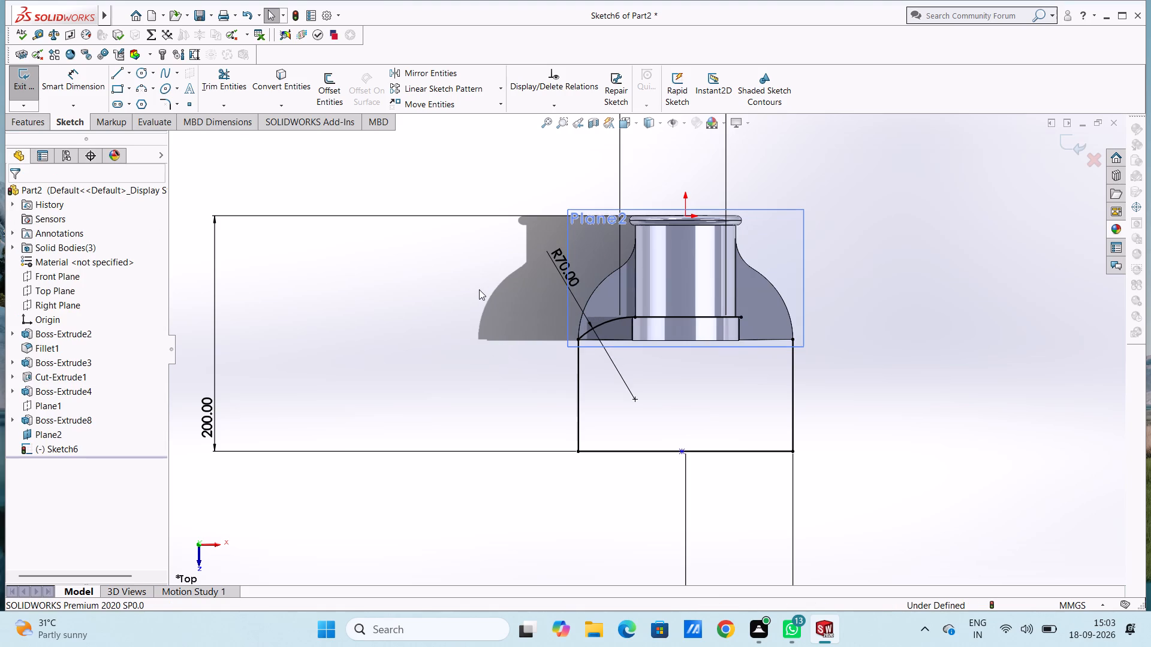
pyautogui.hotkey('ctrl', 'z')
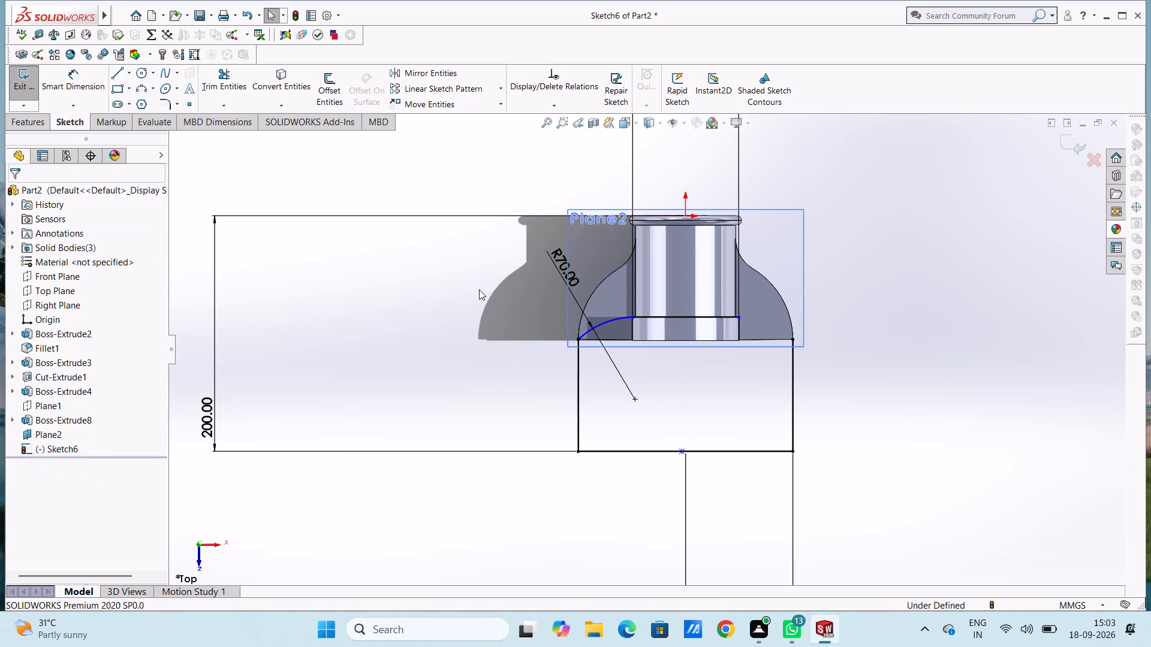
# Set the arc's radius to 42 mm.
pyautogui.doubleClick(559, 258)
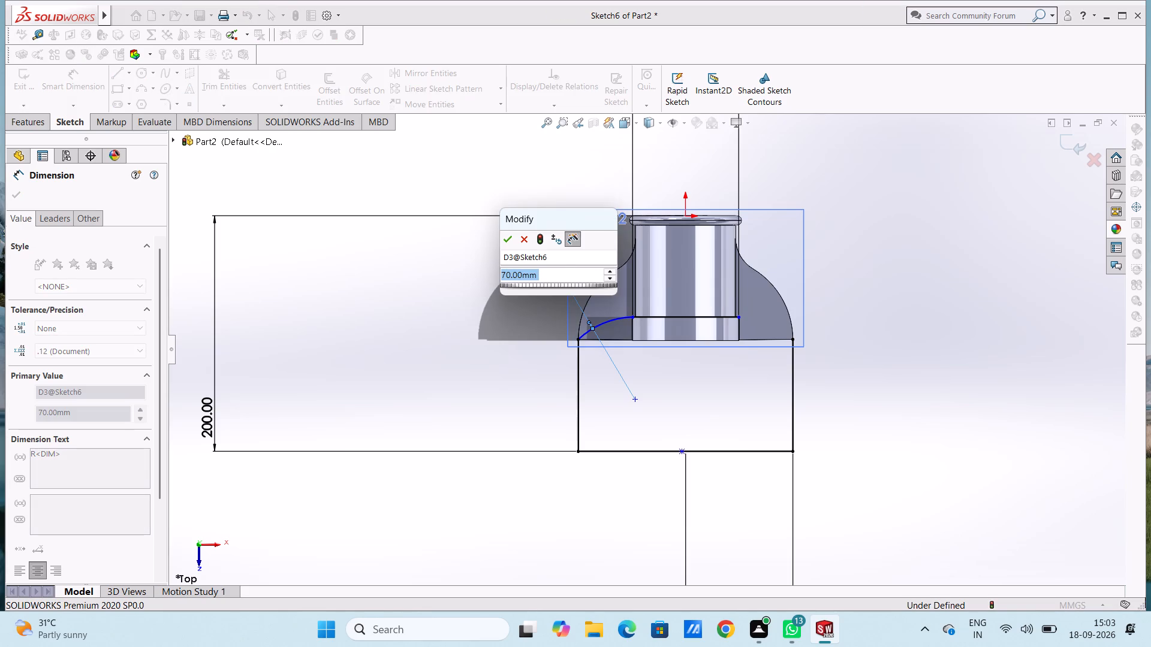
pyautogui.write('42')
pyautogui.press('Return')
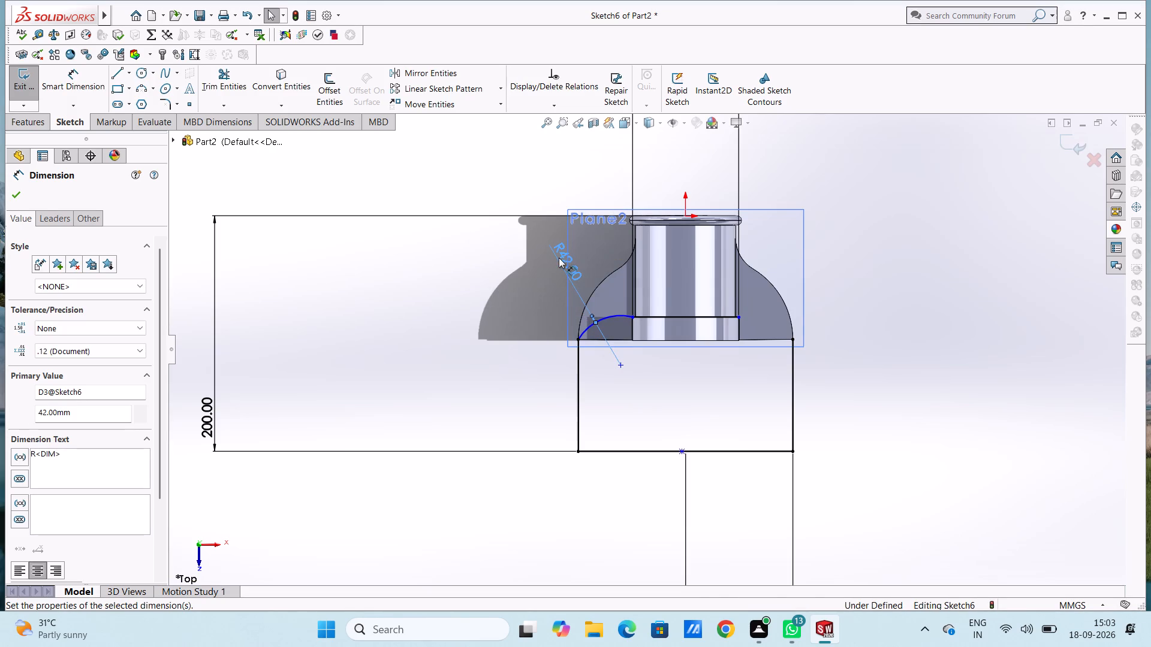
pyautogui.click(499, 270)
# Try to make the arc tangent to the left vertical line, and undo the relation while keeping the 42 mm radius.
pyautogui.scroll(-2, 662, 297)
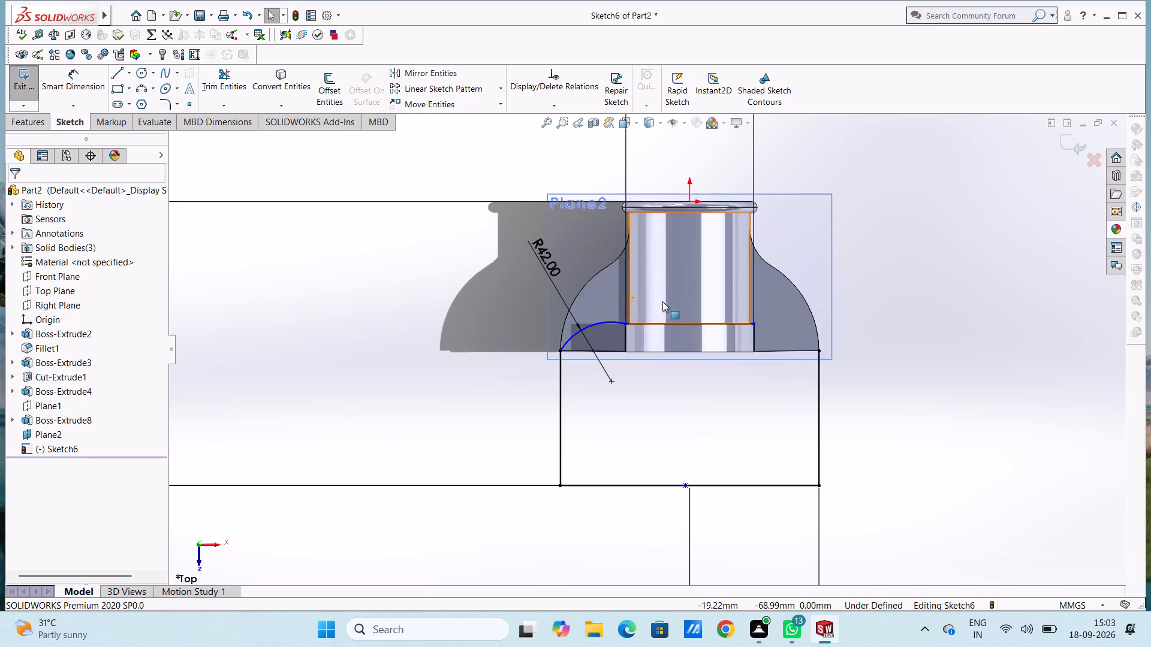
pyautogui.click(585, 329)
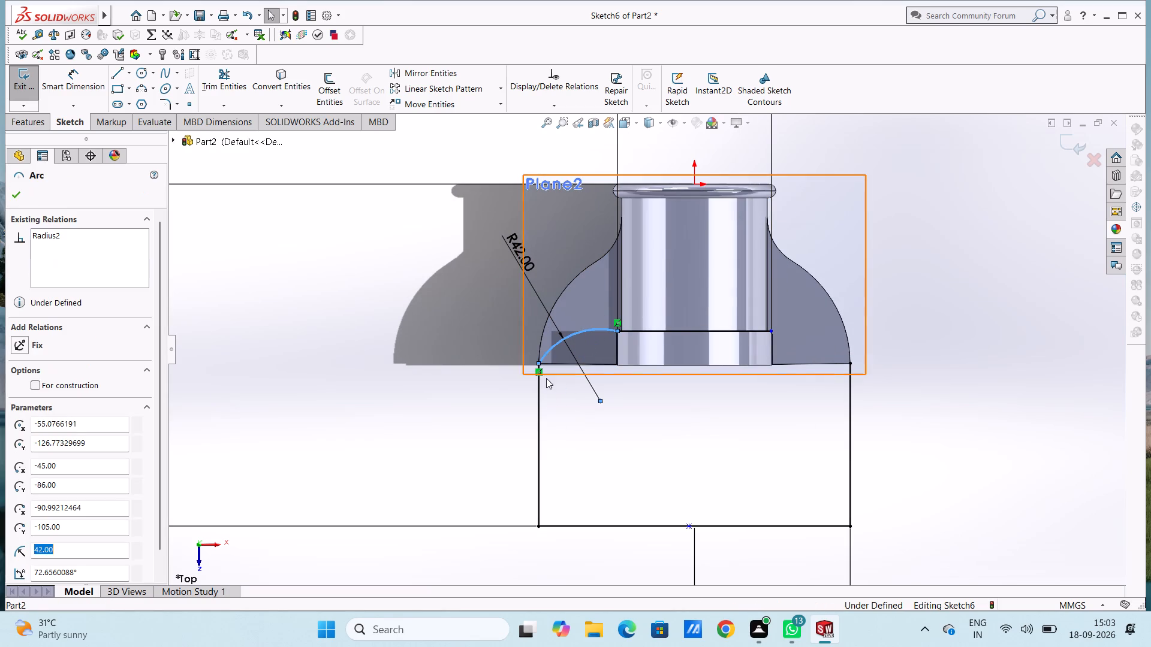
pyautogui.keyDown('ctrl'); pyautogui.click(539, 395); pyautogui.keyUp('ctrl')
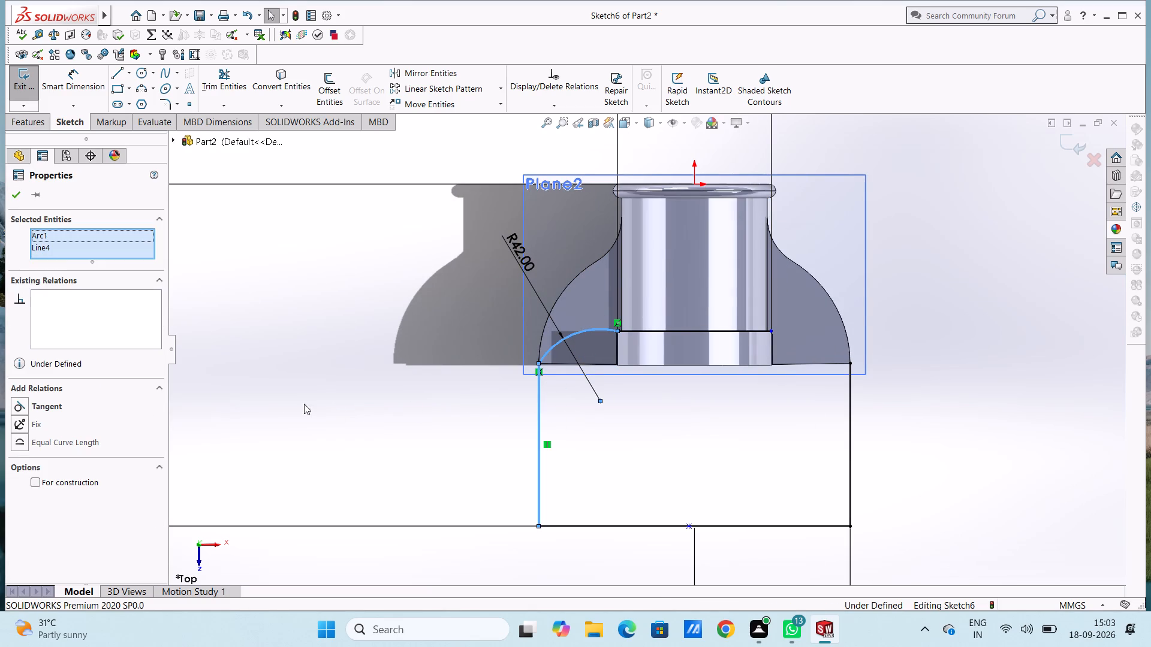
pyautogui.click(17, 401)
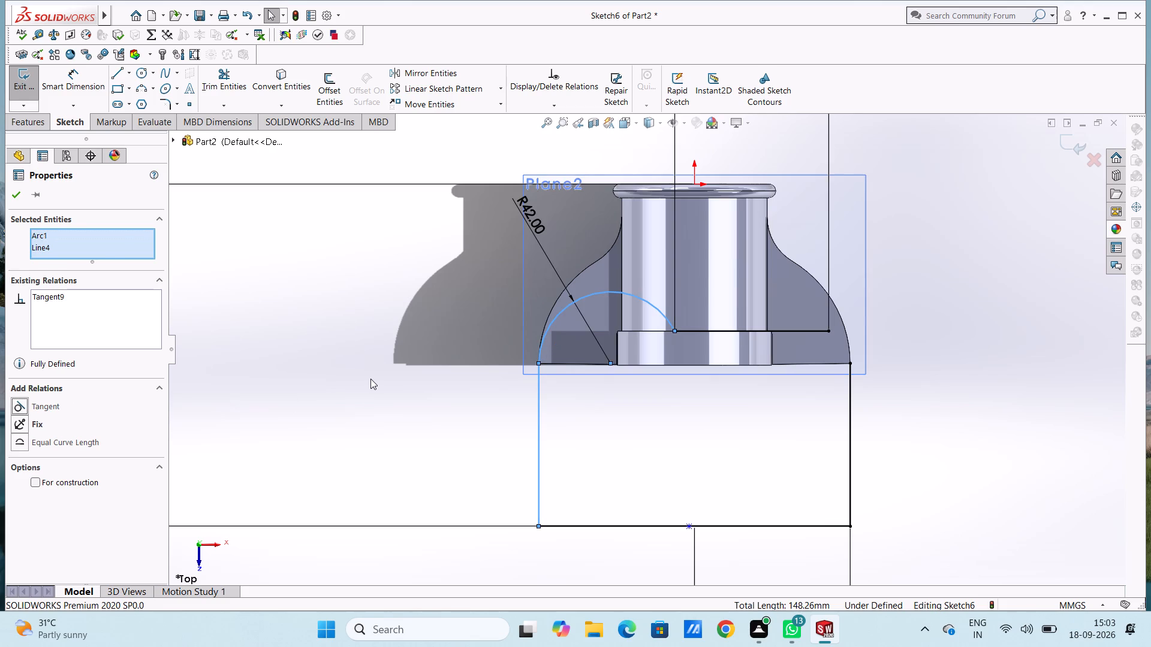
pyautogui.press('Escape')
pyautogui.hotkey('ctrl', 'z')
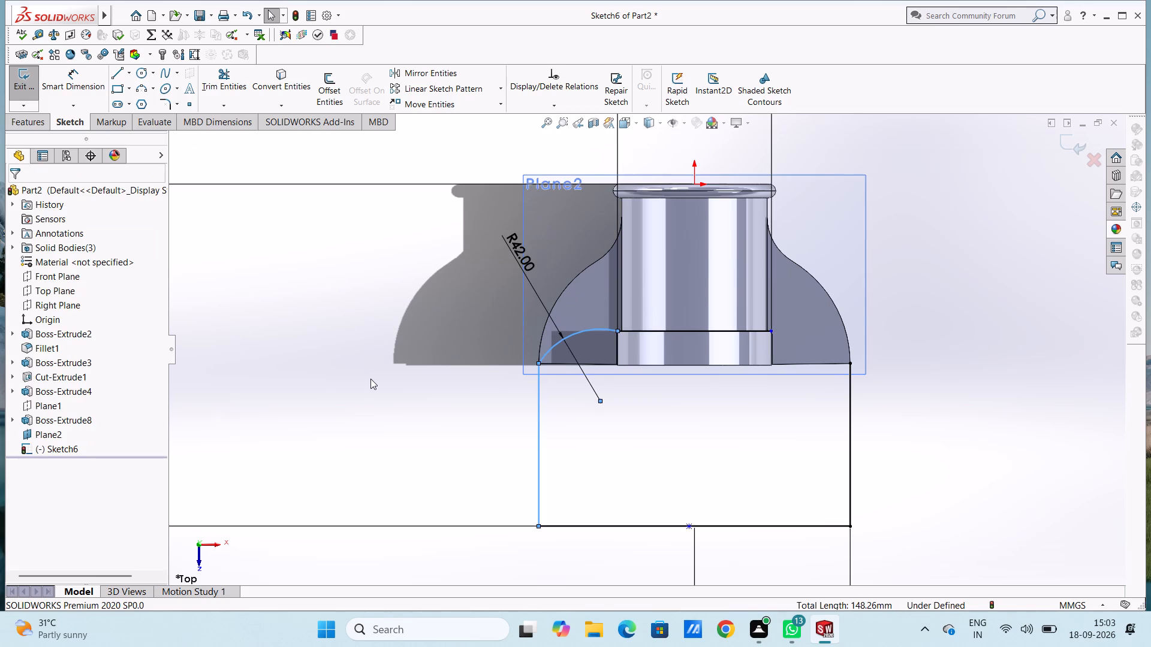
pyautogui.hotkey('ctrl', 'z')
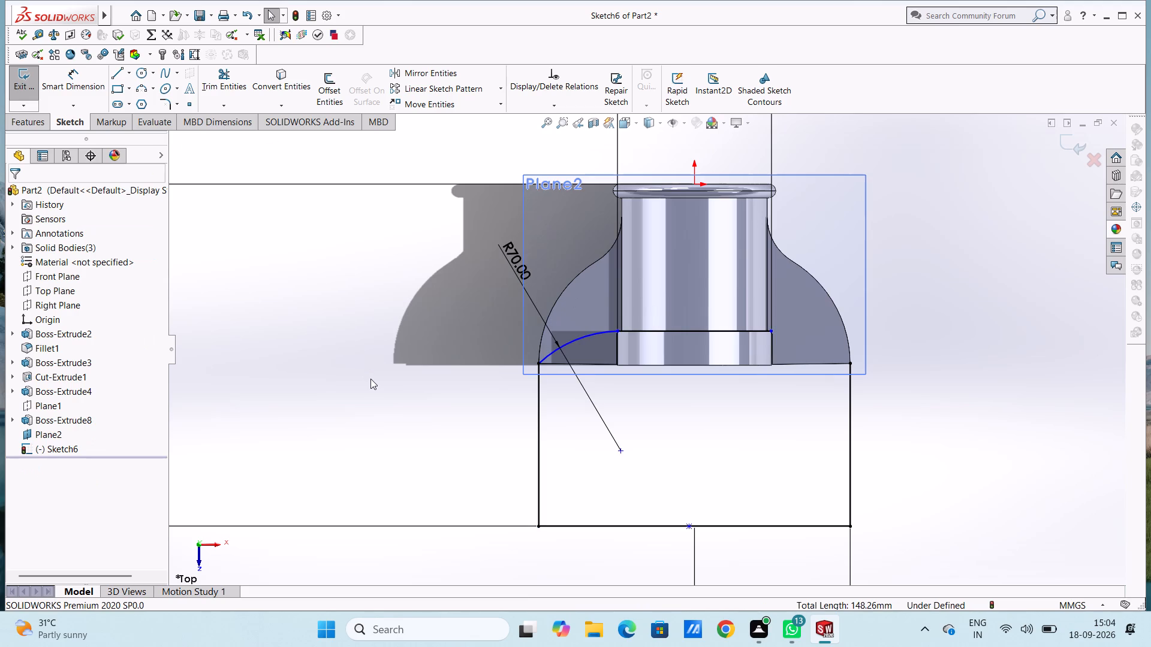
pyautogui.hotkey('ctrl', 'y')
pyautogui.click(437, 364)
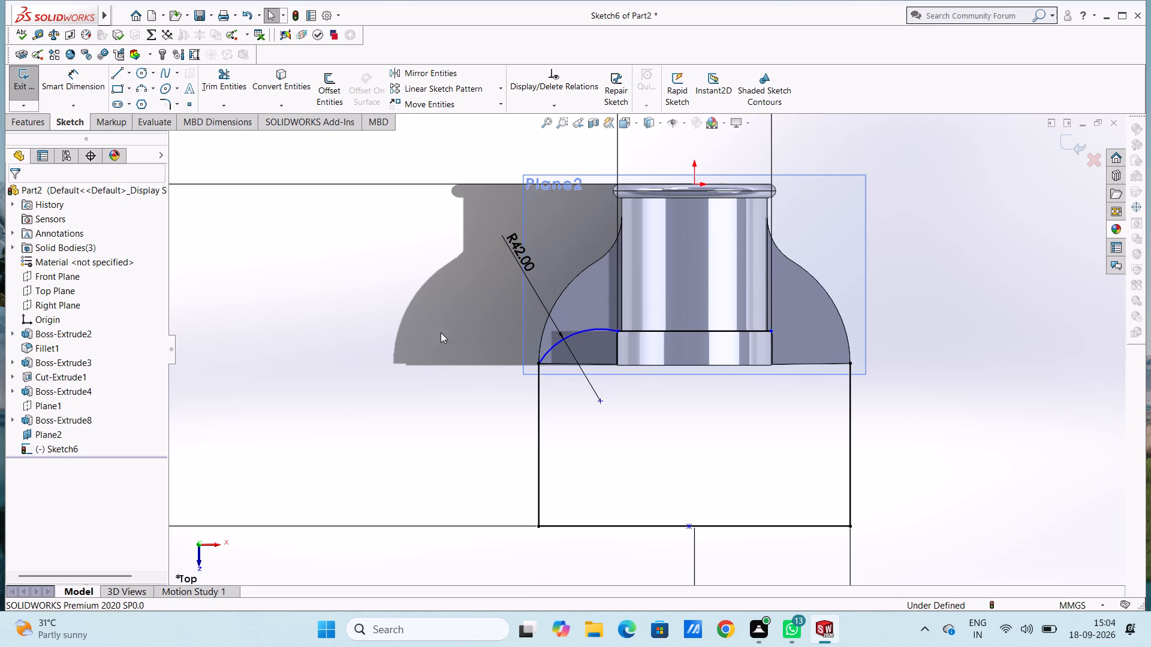
# Dimension the horizontal distance from the origin to the left end of the flange's top-edge line as 45 mm.
pyautogui.click(71, 79)
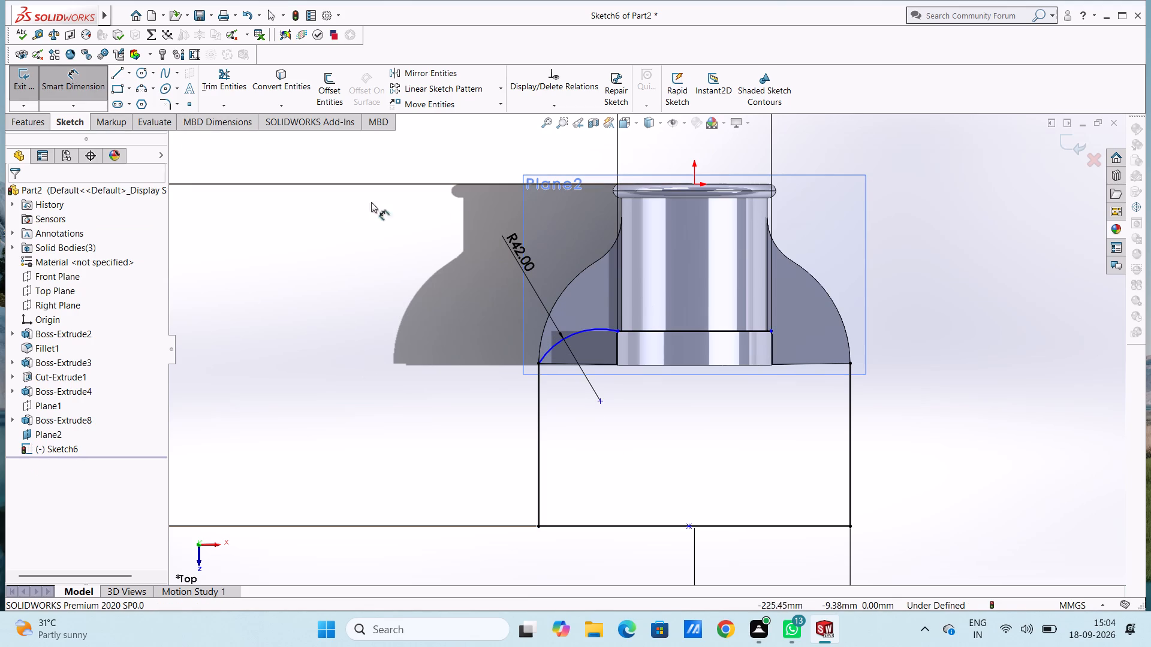
pyautogui.click(694, 183)
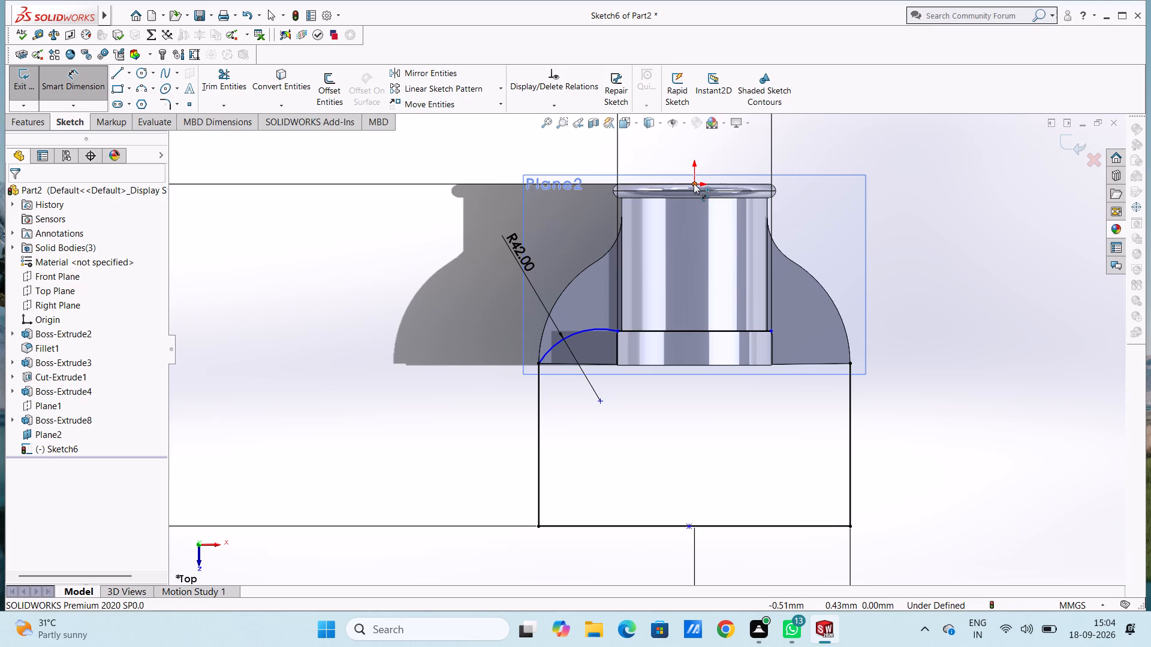
pyautogui.click(619, 333)
pyautogui.scroll(3, 626, 252)
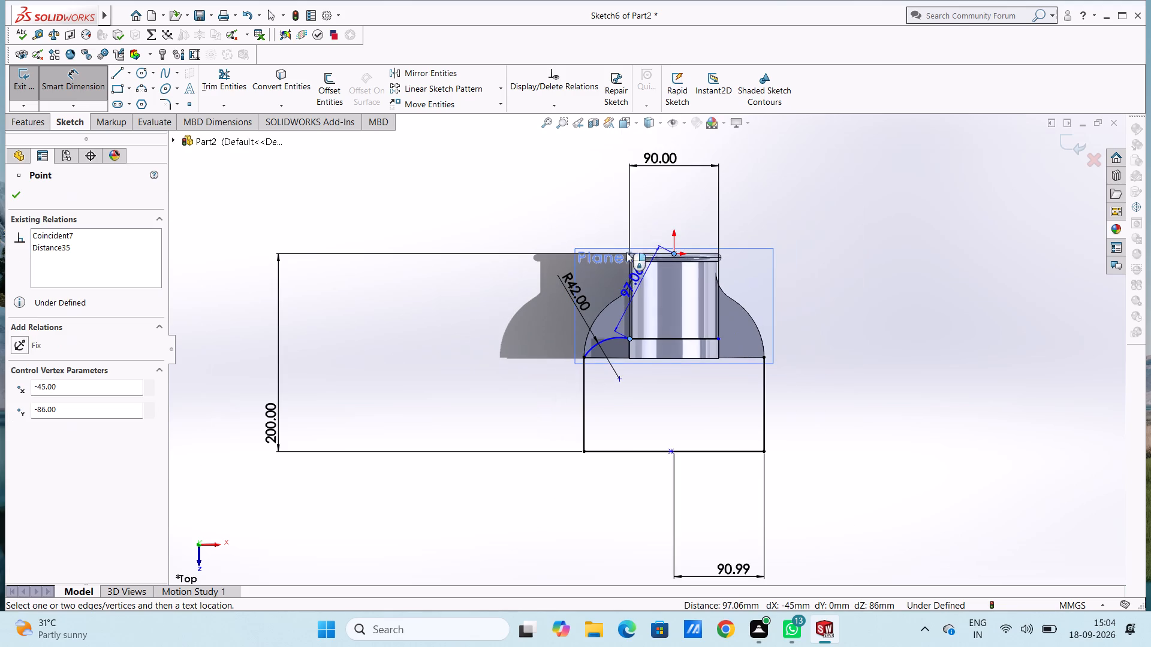
pyautogui.click(644, 199)
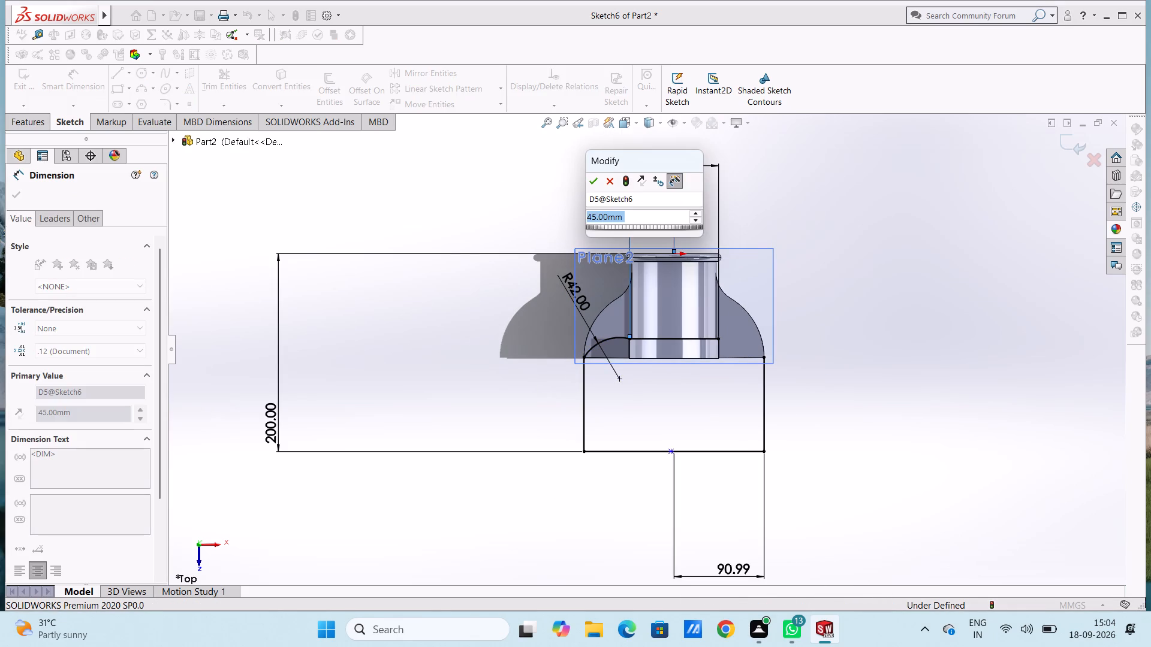
pyautogui.click(587, 179)
pyautogui.click(550, 191)
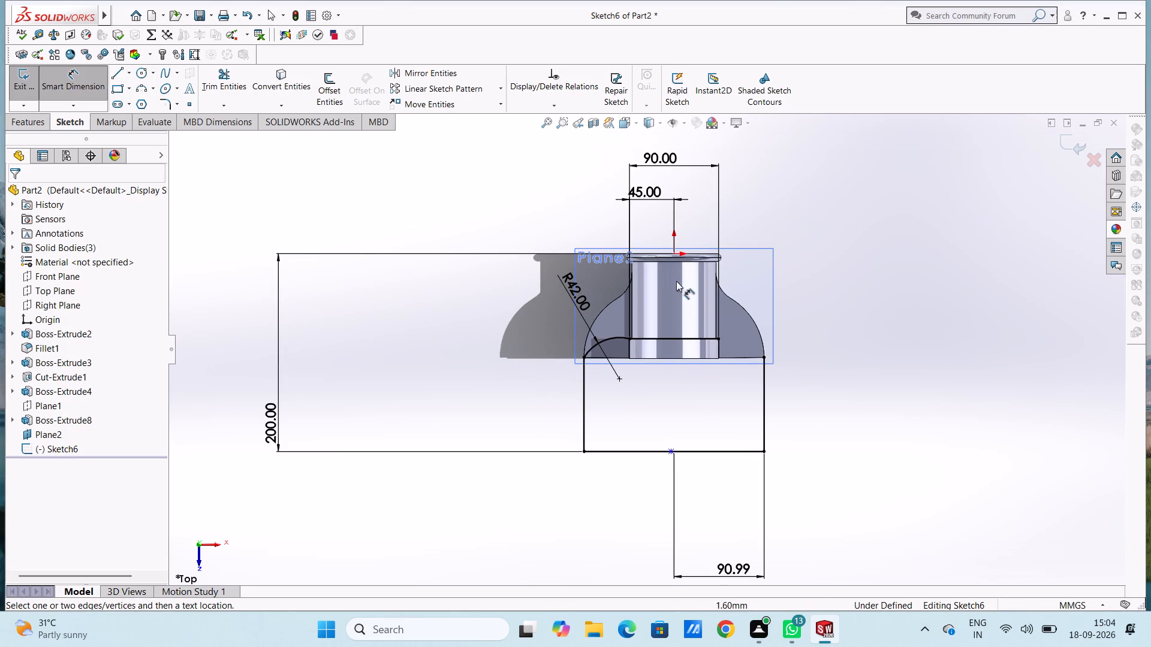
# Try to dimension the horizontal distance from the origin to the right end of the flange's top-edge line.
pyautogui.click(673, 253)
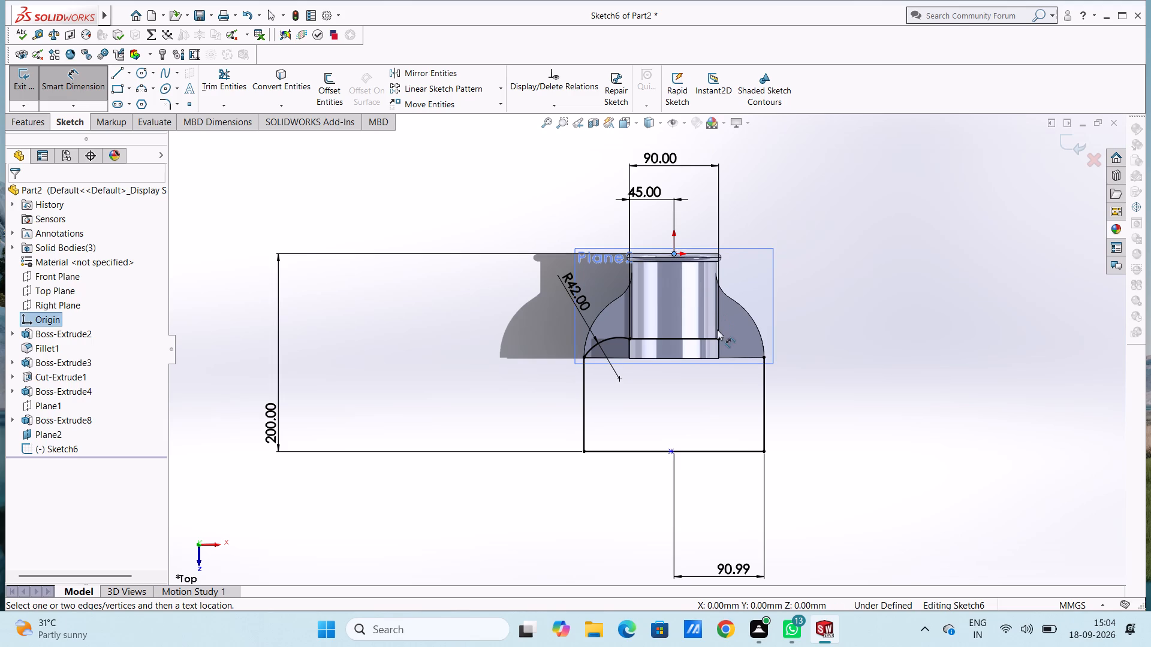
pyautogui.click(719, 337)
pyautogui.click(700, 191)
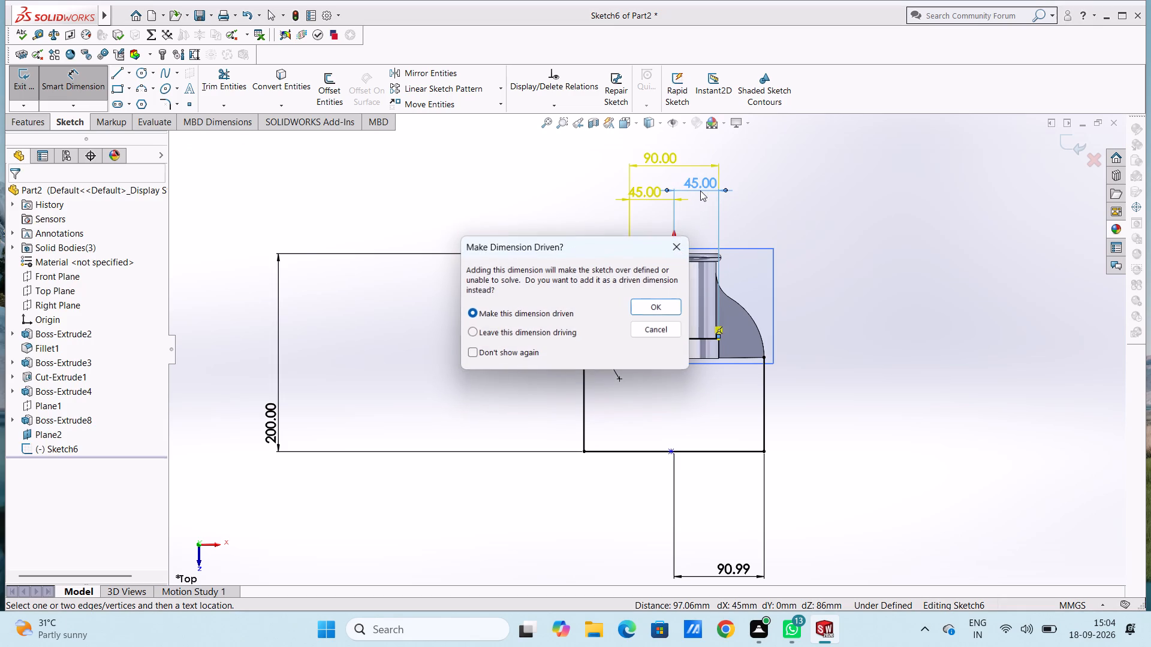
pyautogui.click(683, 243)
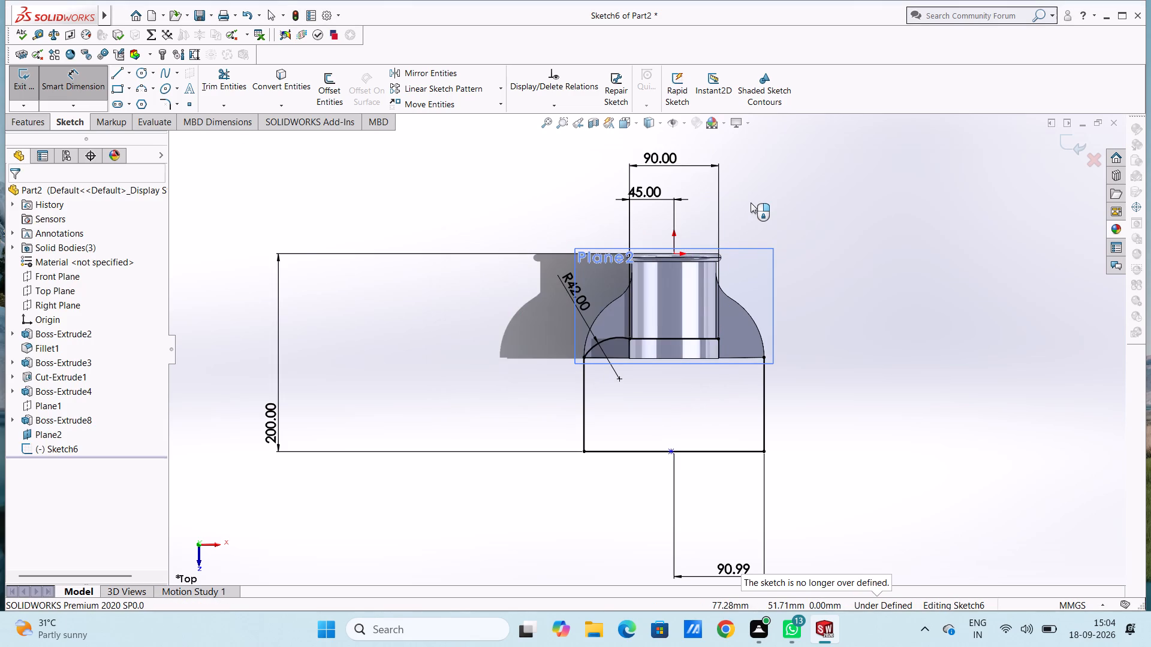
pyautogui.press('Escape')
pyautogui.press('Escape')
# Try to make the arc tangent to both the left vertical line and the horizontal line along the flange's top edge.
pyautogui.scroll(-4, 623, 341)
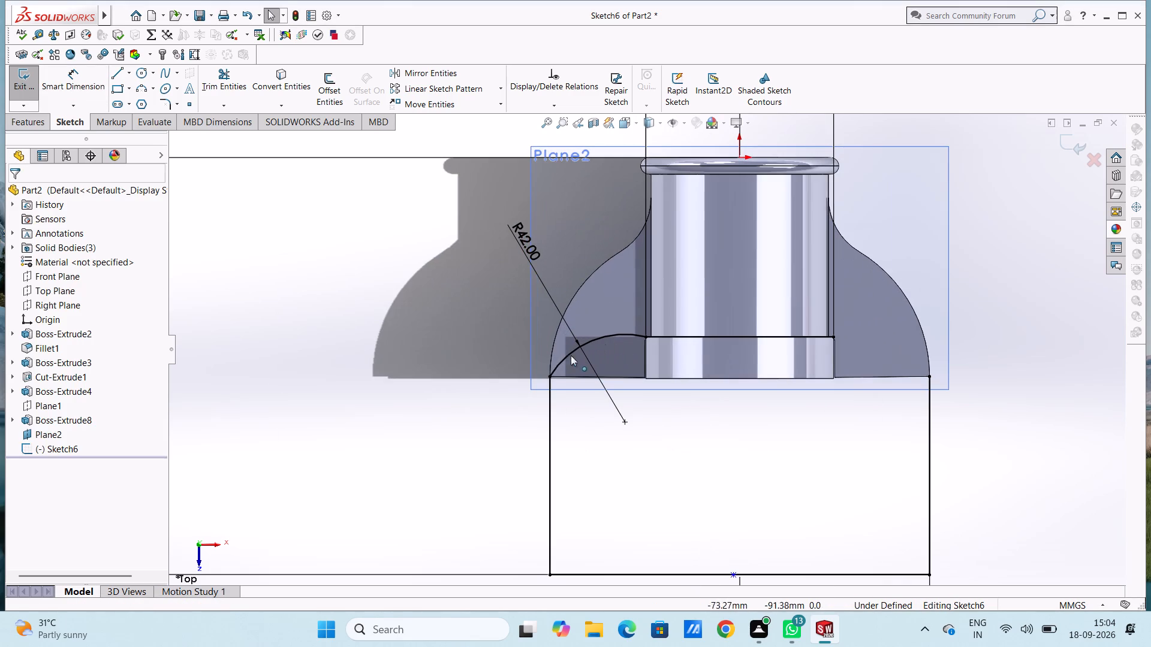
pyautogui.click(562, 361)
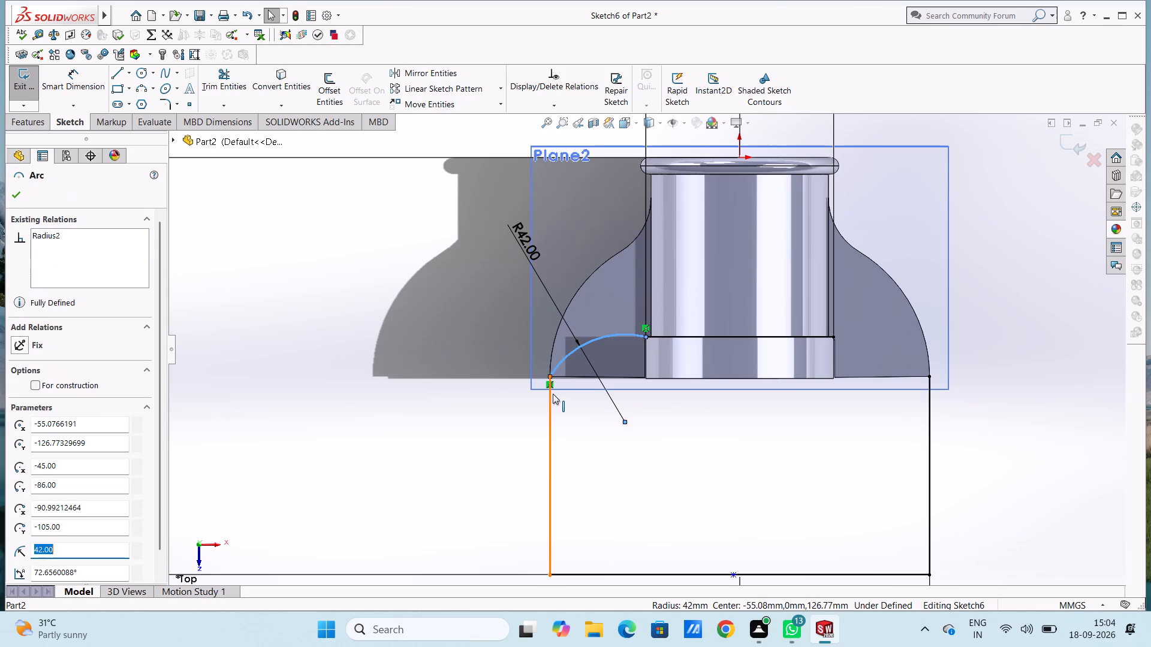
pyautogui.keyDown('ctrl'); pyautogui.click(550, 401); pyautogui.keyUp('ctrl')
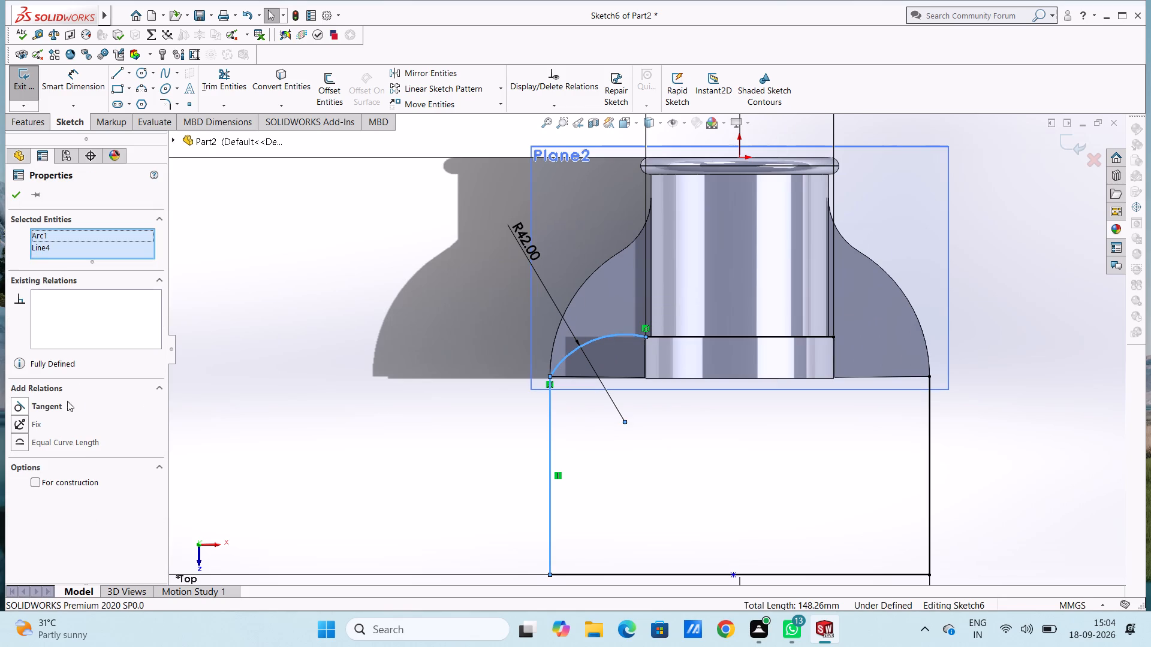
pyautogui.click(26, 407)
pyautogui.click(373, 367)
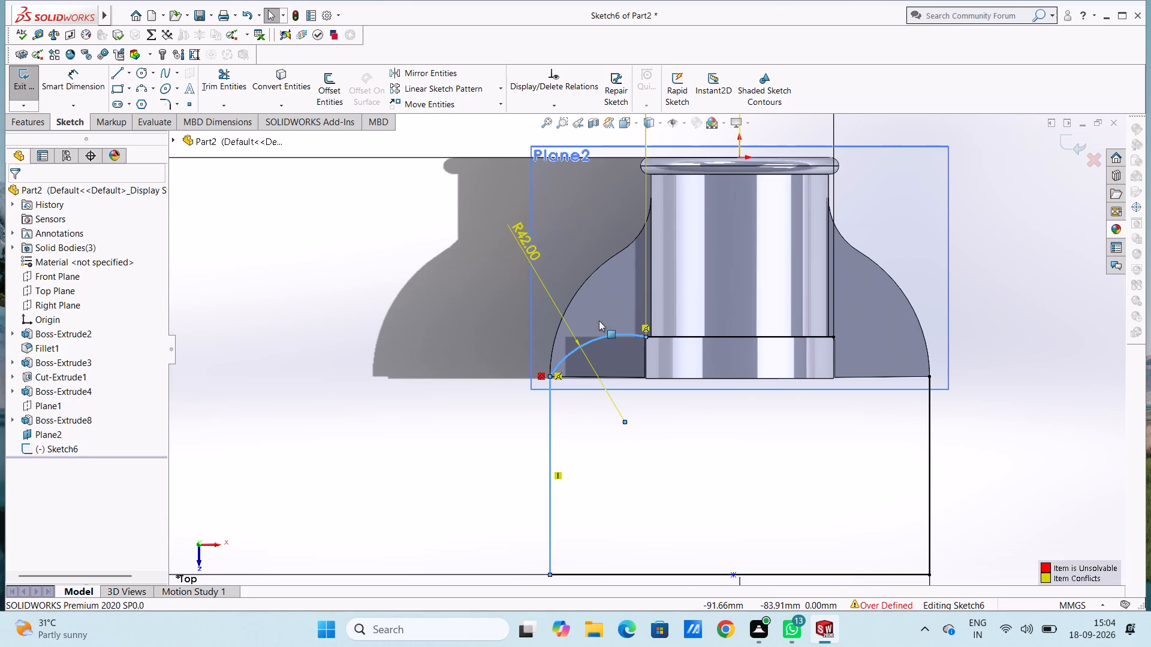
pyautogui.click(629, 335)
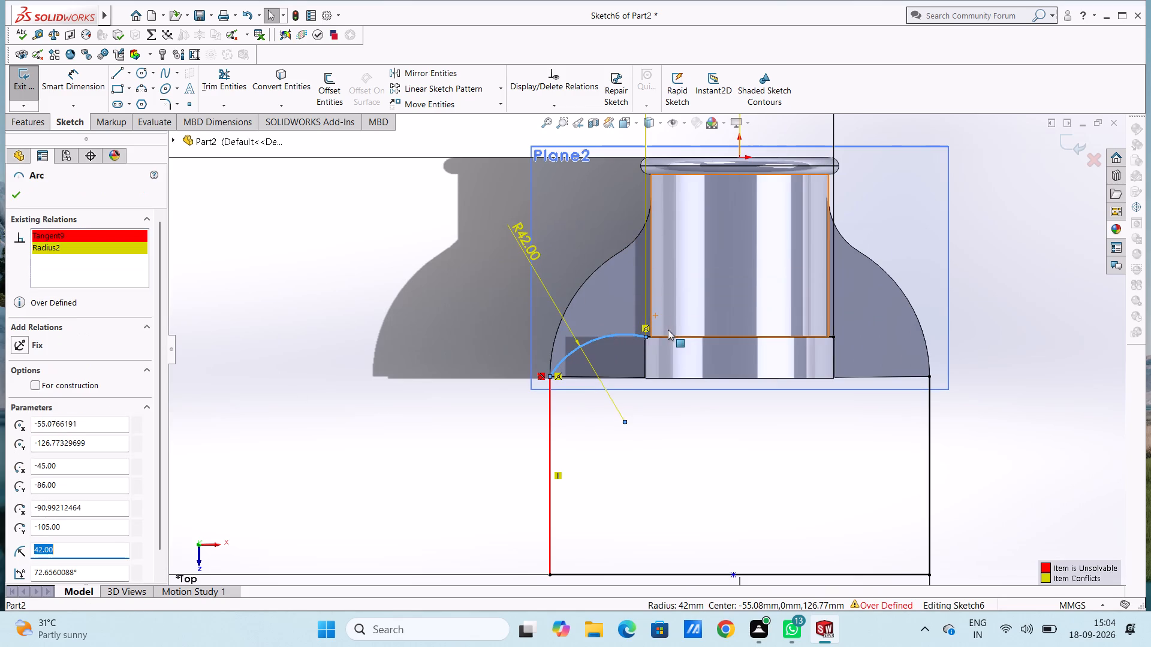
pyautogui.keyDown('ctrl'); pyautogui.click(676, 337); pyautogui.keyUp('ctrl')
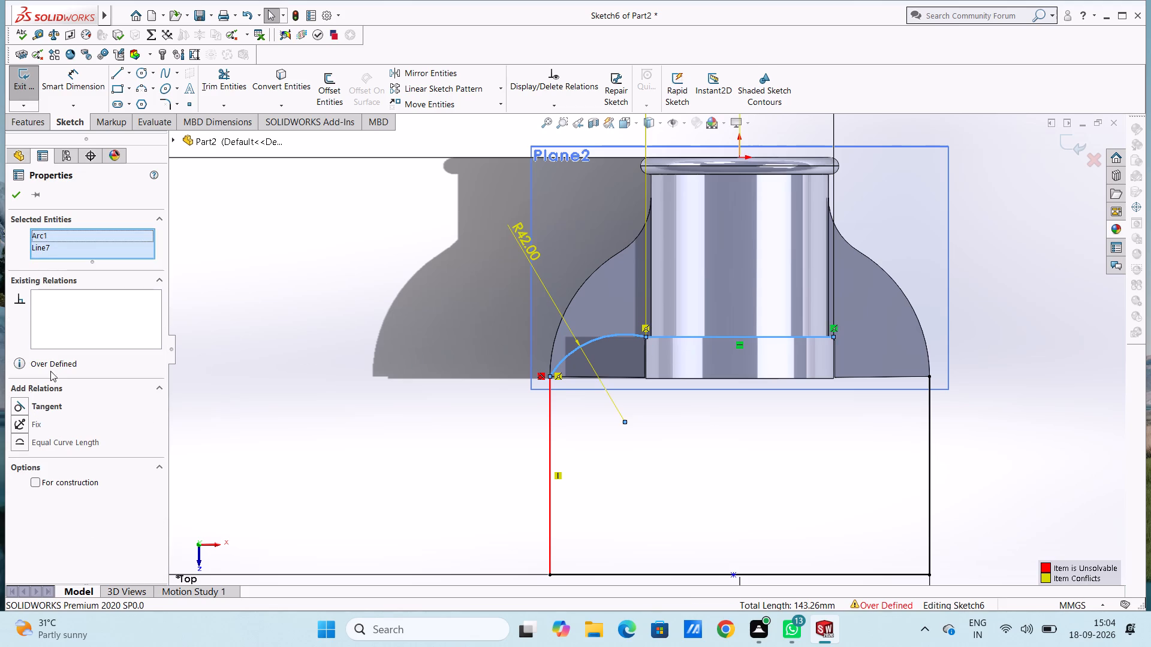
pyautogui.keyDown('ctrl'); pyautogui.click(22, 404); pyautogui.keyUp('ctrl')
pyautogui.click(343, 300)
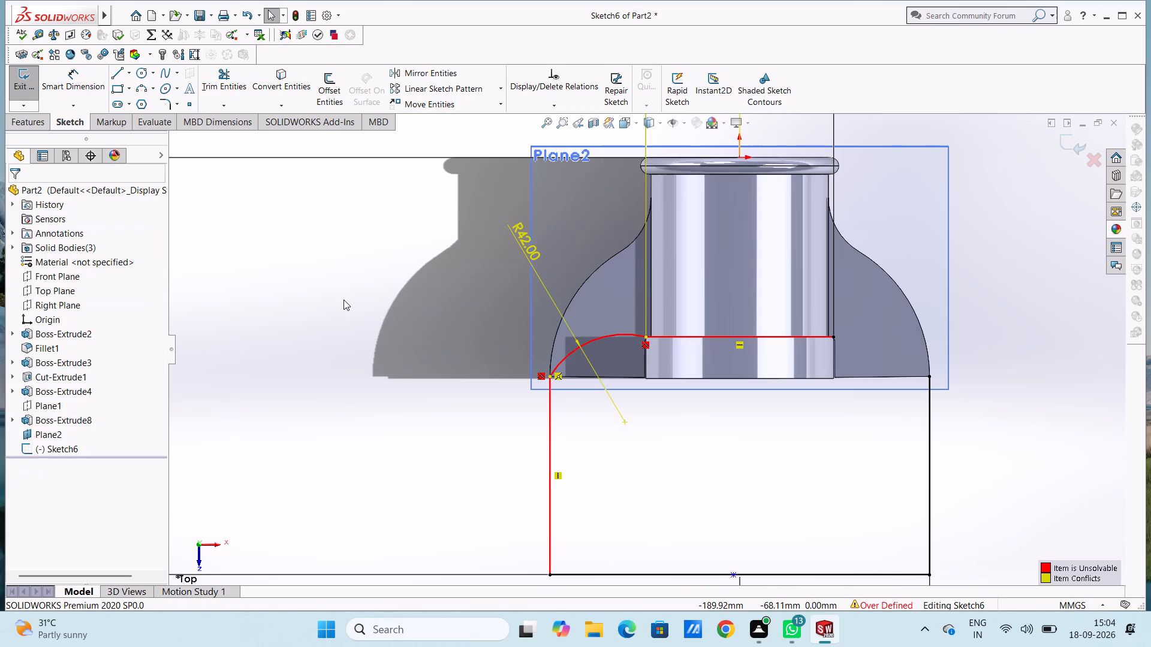
# Delete the arc together with its radius dimension and tangent relations.
pyautogui.click(599, 340)
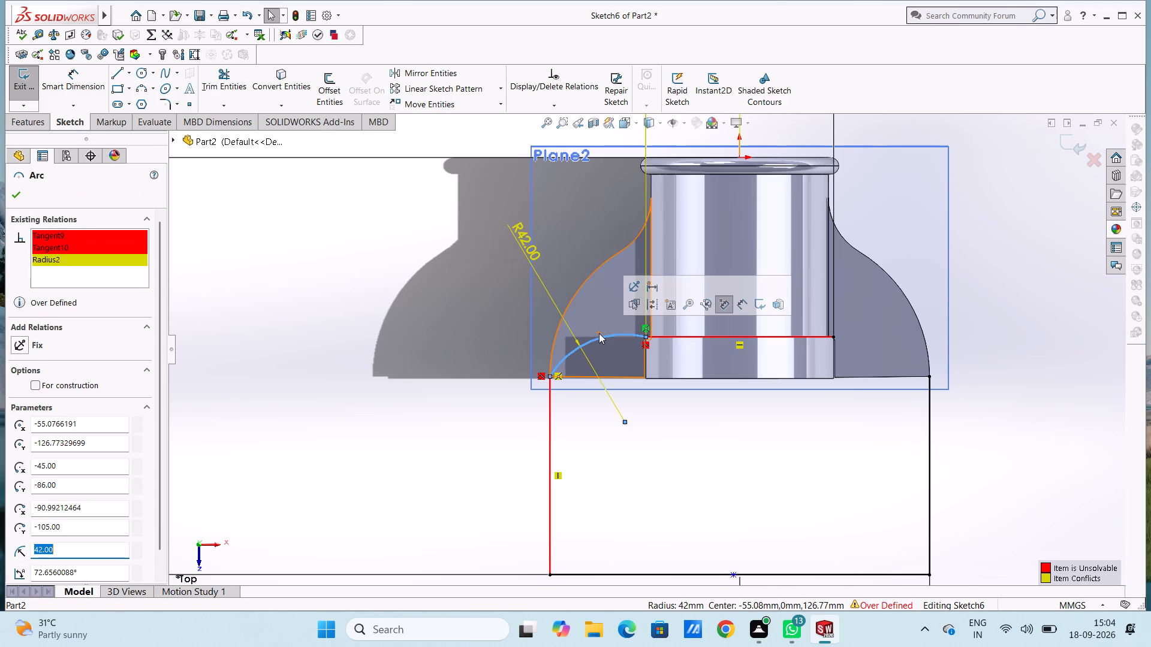
pyautogui.press('Delete')
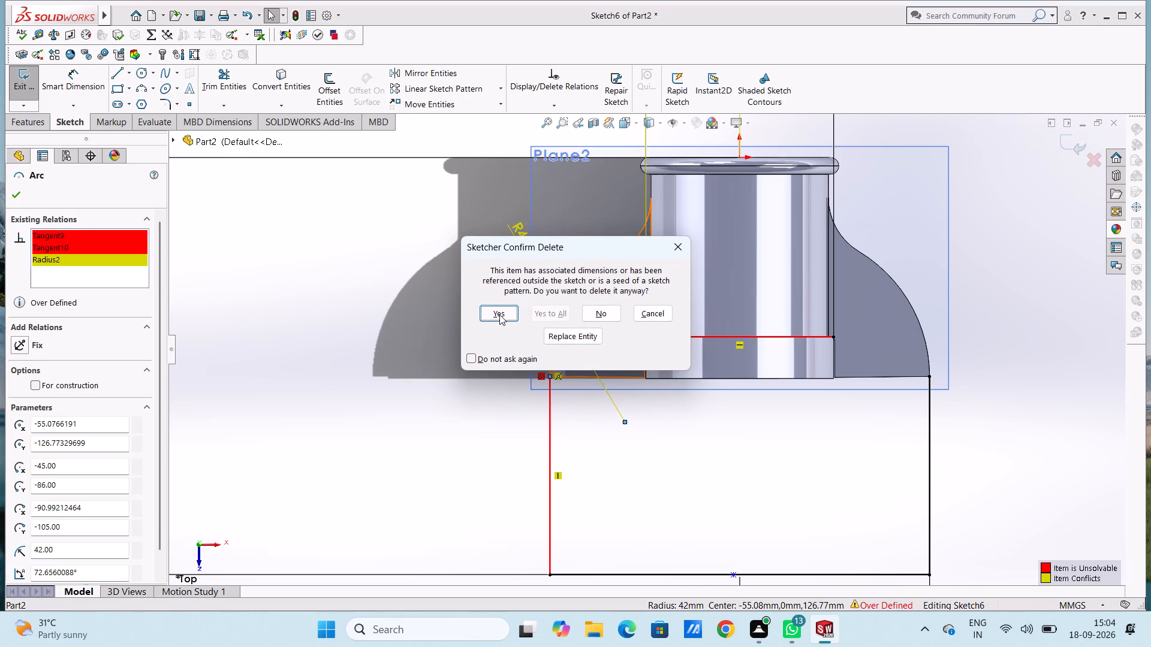
pyautogui.click(499, 315)
# Draw a three-point arc of 42 mm radius from the flange top-edge line's left end to the left vertical line, just below its upper end.
pyautogui.scroll(1, 499, 315)
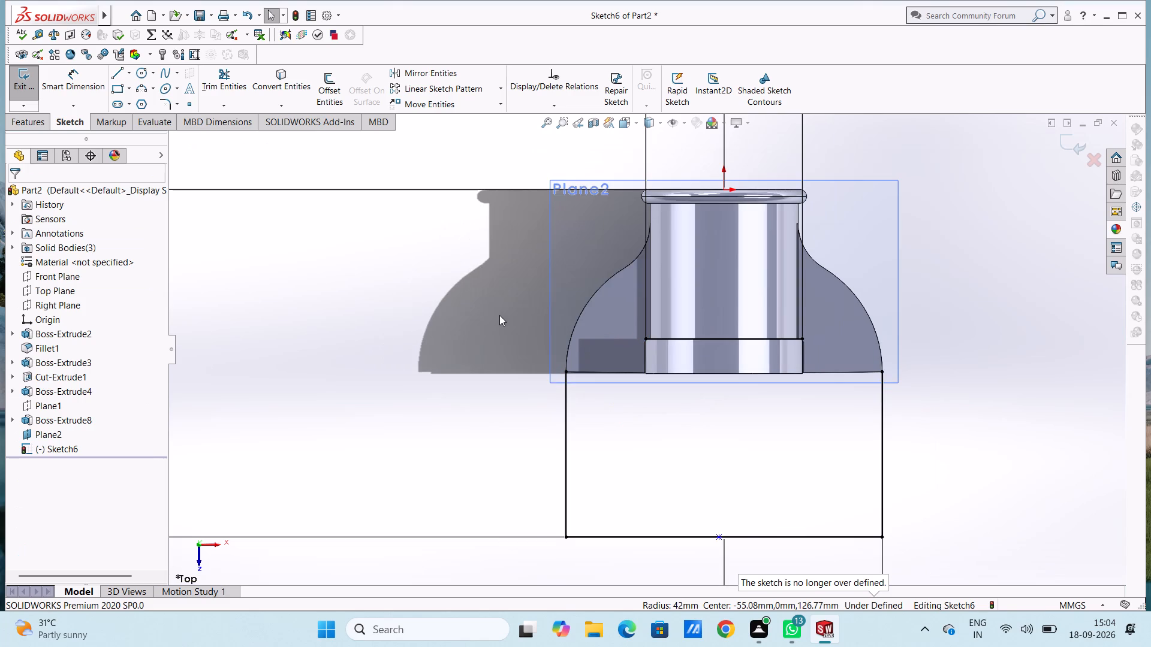
pyautogui.scroll(-3, 678, 316)
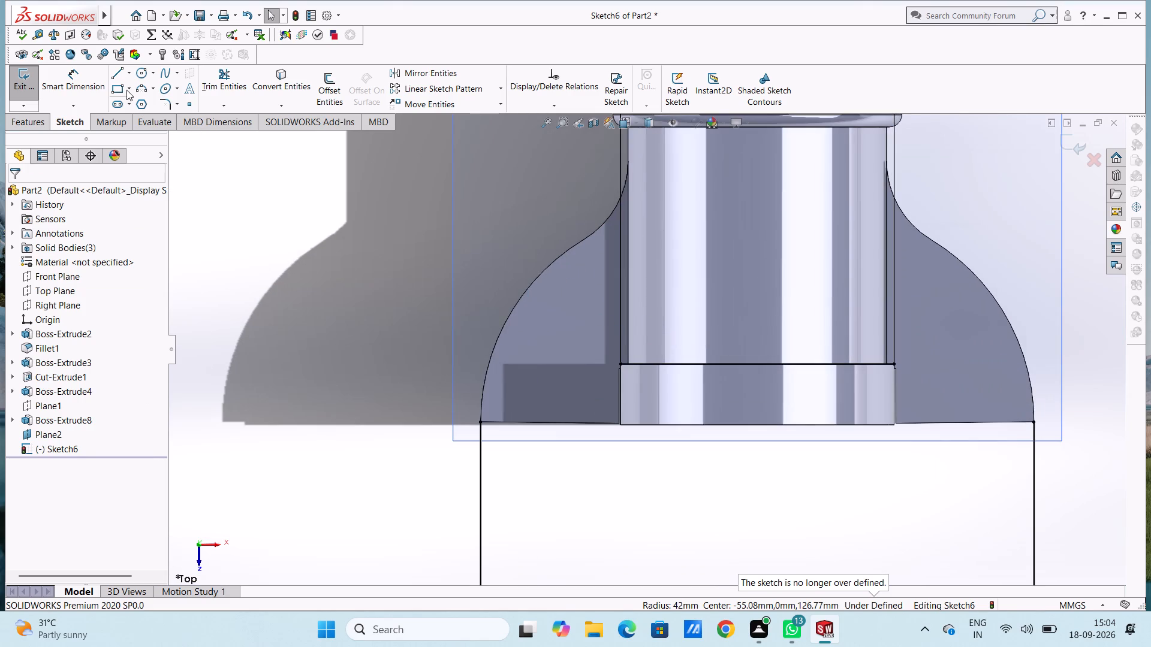
pyautogui.click(143, 87)
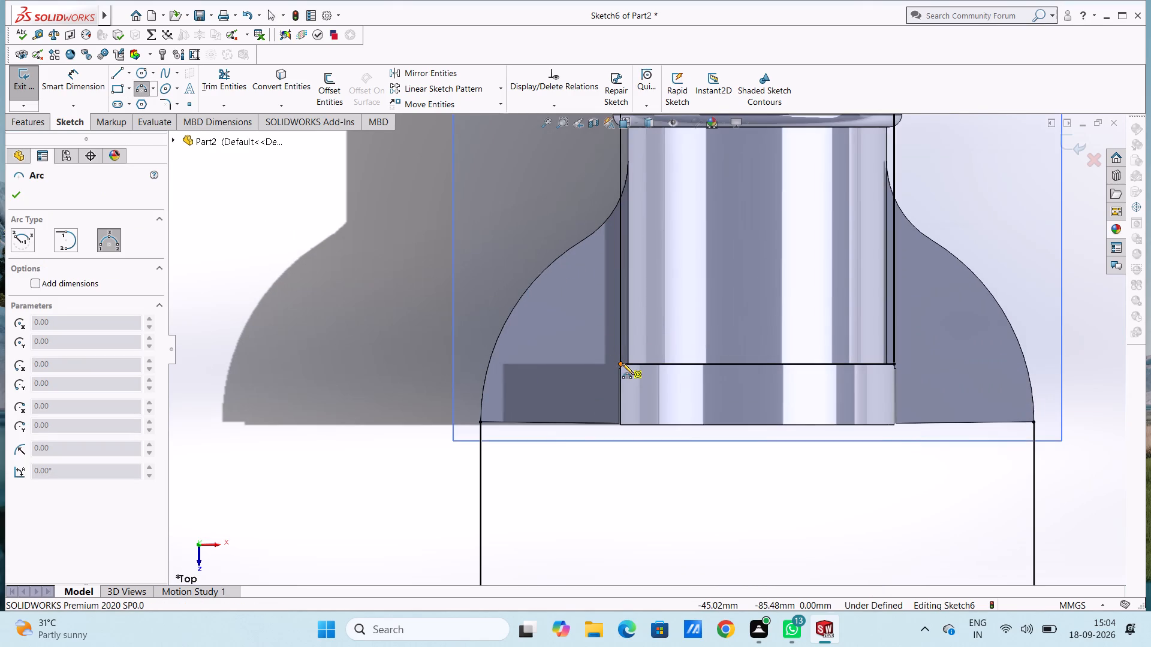
pyautogui.click(623, 364)
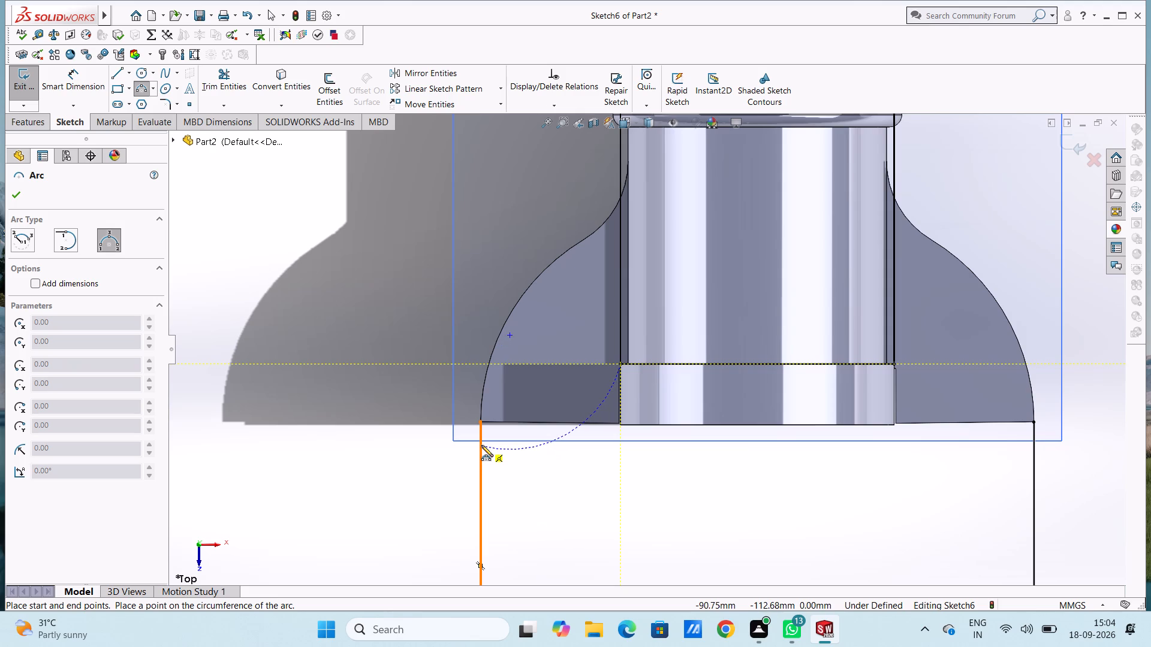
pyautogui.click(481, 445)
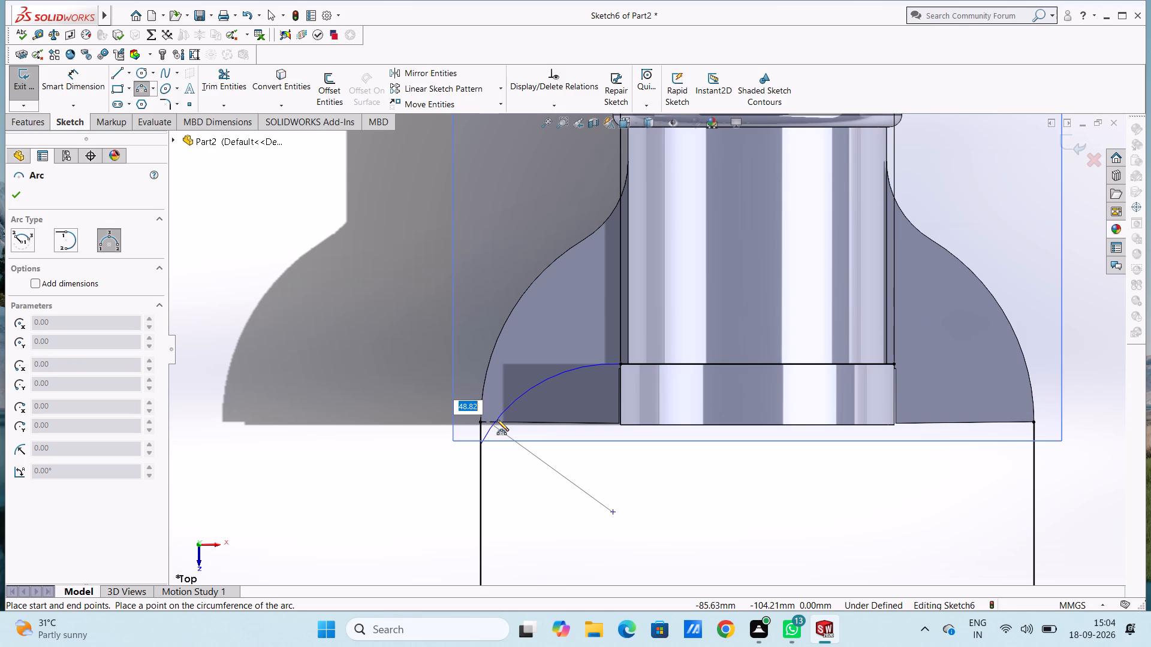
pyautogui.write('42')
pyautogui.press('Return')
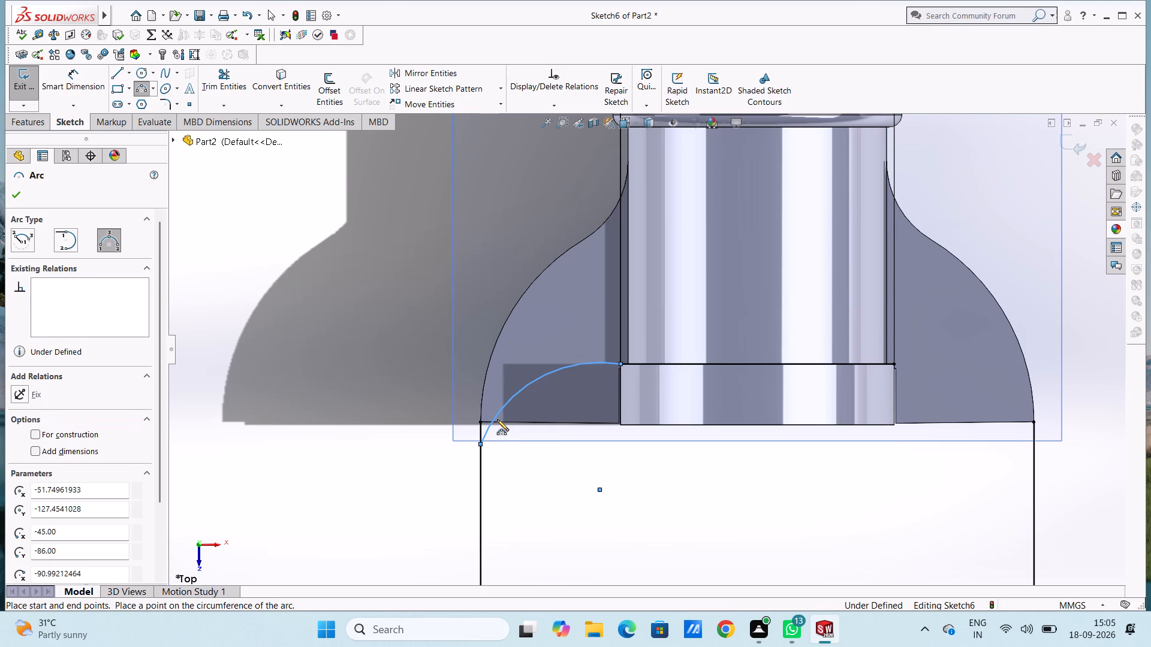
pyautogui.press('Escape')
pyautogui.press('Escape')
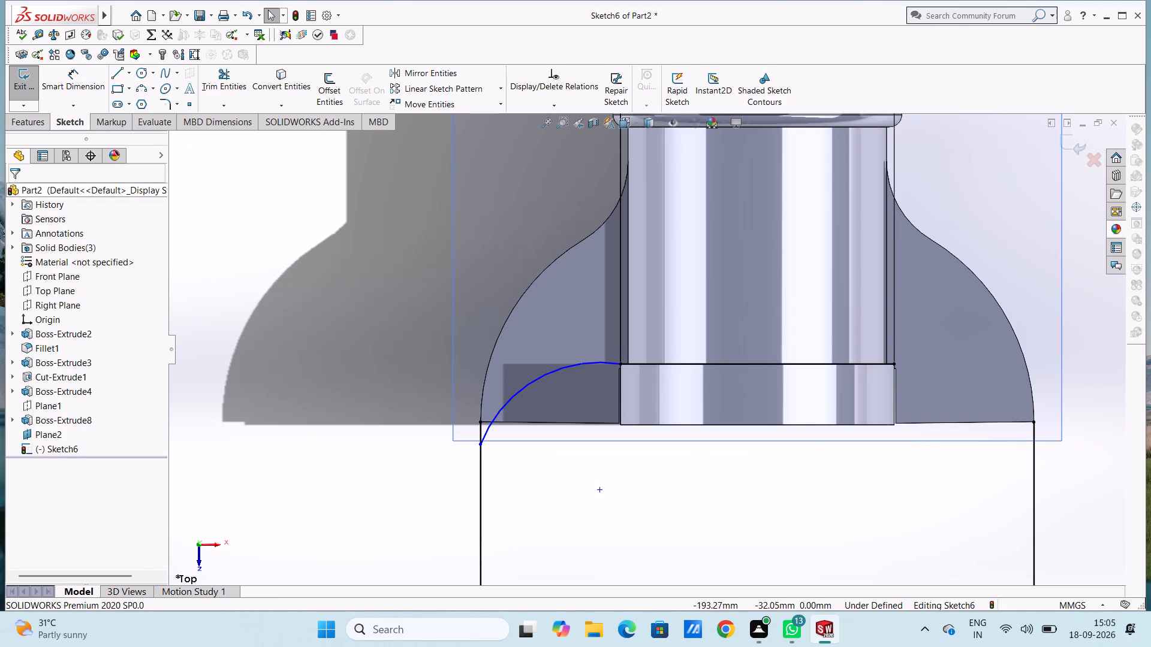
# Dimension the new arc's radius as 42 mm, placing the dimension up and away from the arc.
pyautogui.click(85, 74)
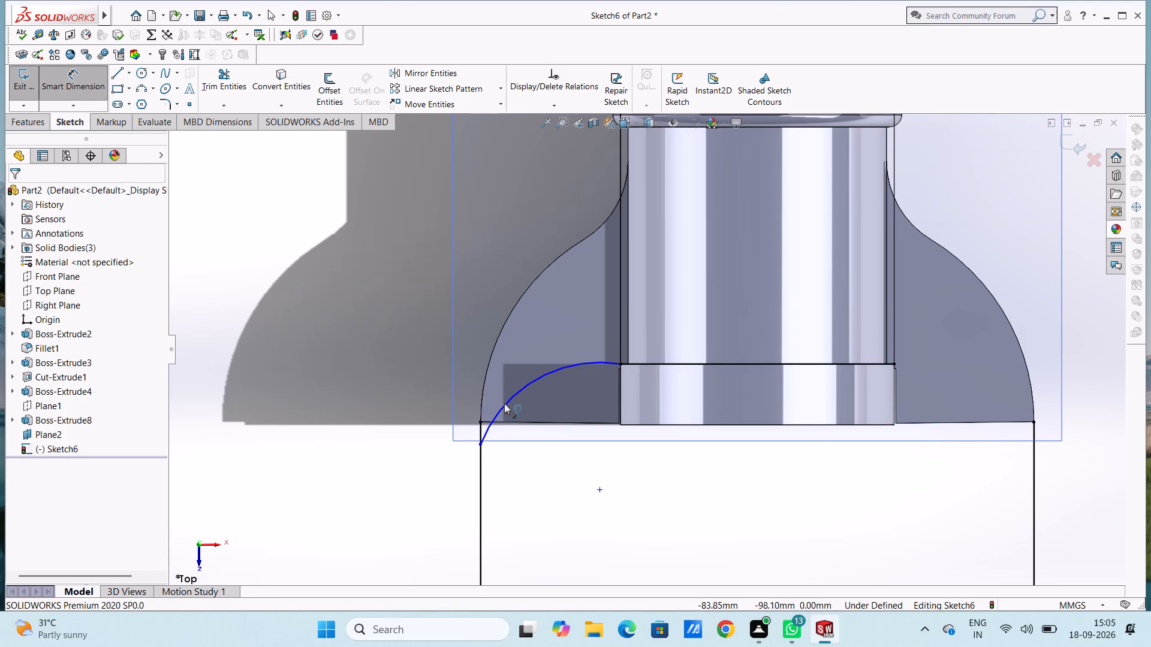
pyautogui.moveTo(504, 404); pyautogui.dragTo(498, 400)
pyautogui.click(333, 258)
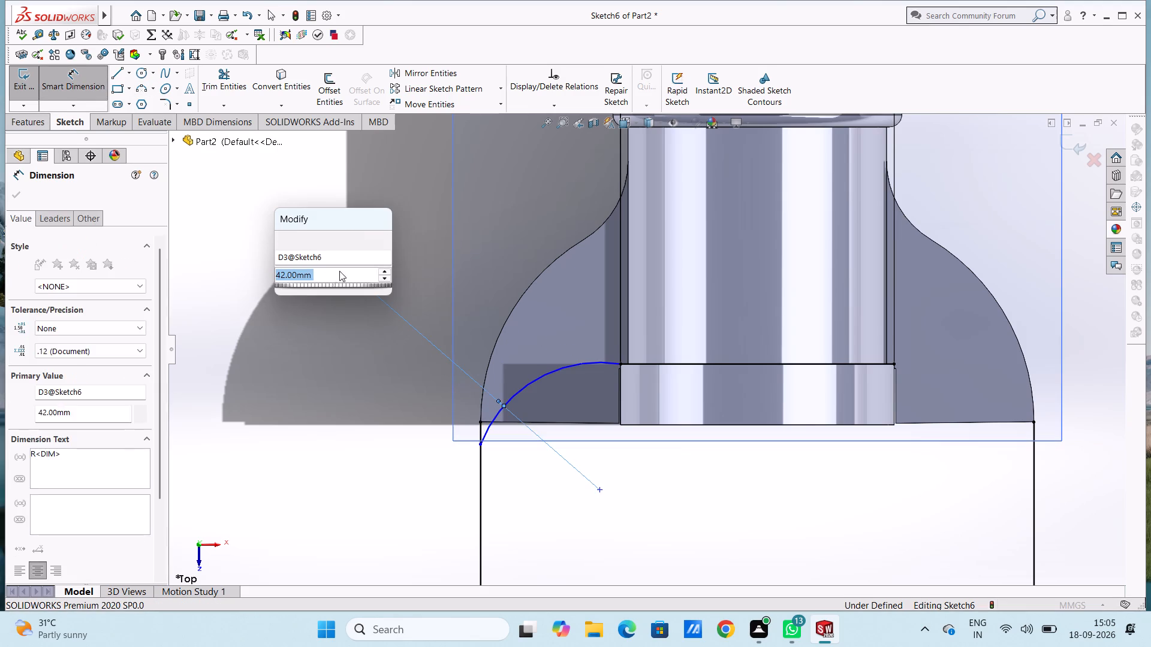
pyautogui.click(286, 240)
pyautogui.click(239, 217)
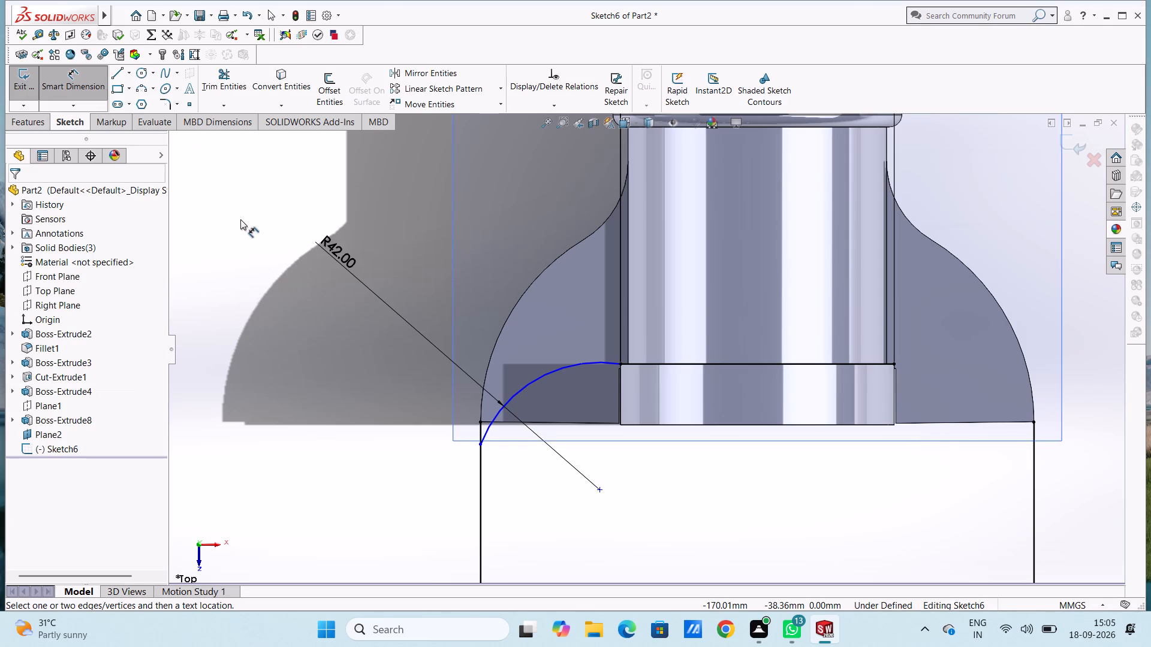
pyautogui.press('Escape')
pyautogui.press('Escape')
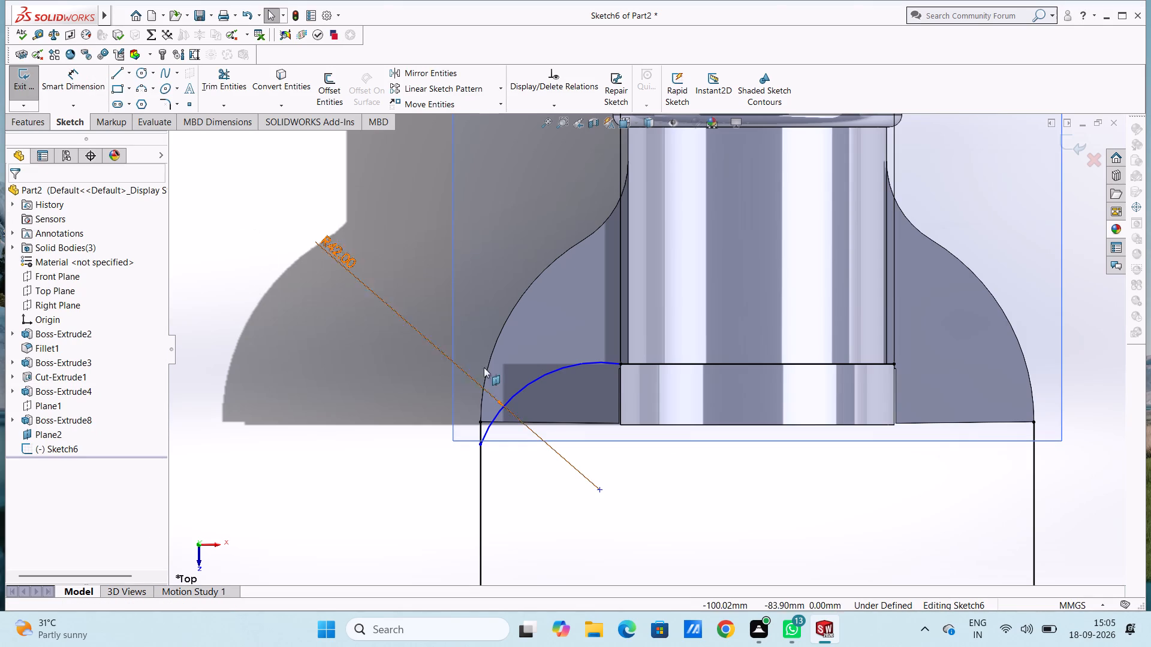
# Make the 42 mm arc tangent to the base profile's left vertical line.
pyautogui.click(557, 367)
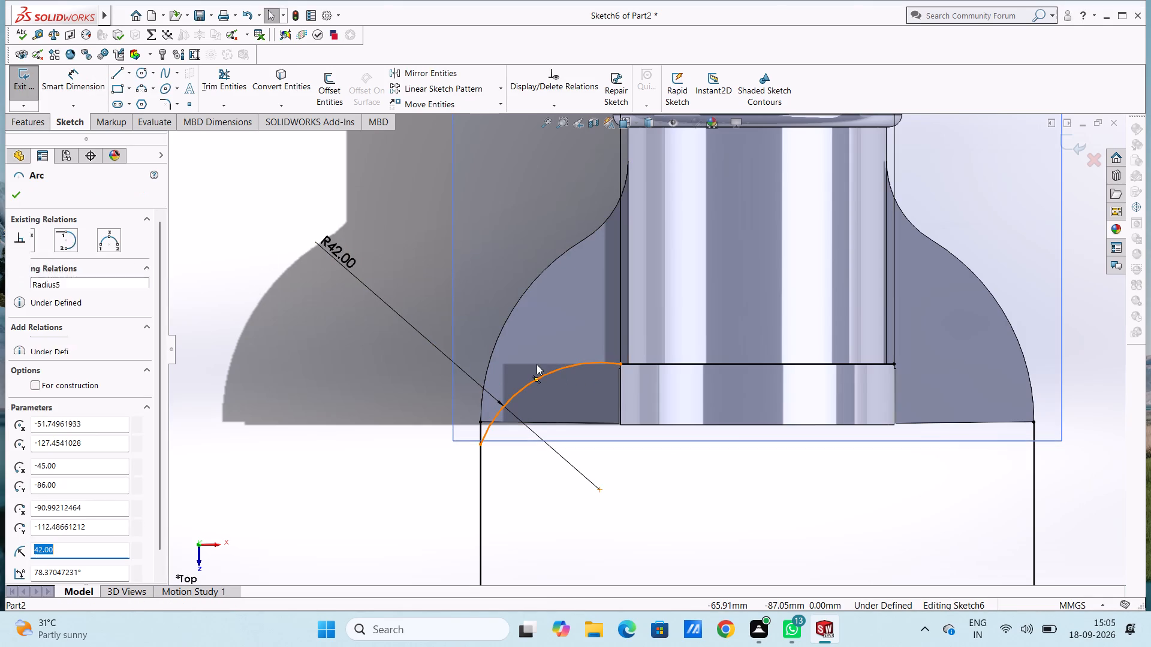
pyautogui.keyDown('ctrl'); pyautogui.click(479, 465); pyautogui.keyUp('ctrl')
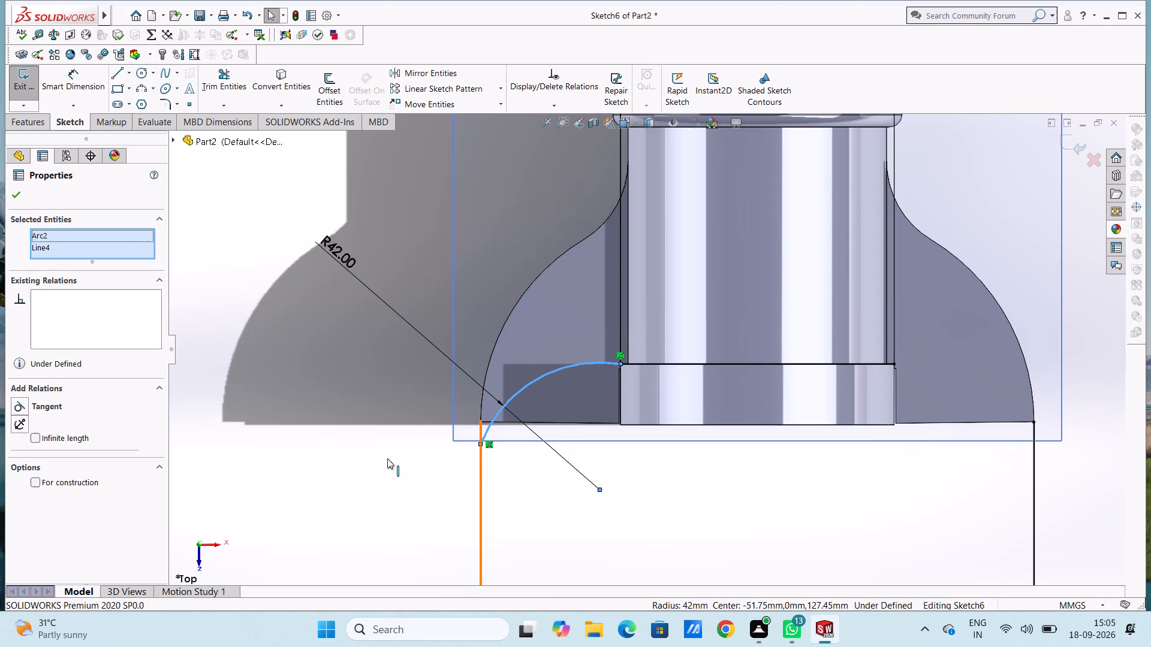
pyautogui.click(20, 407)
pyautogui.click(346, 383)
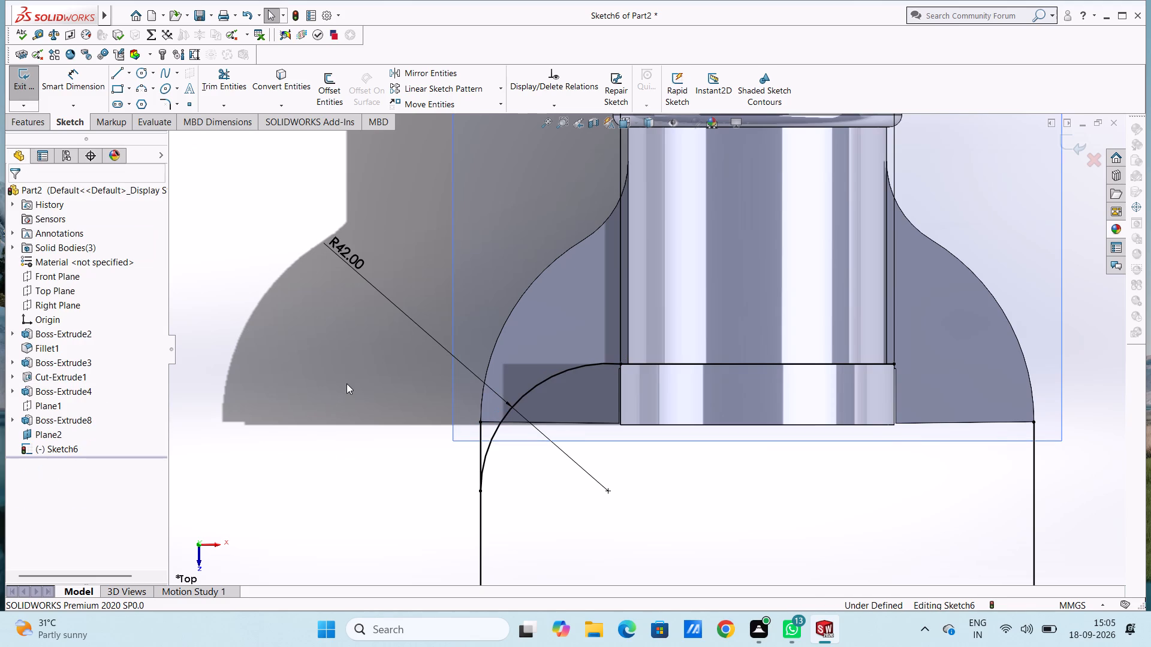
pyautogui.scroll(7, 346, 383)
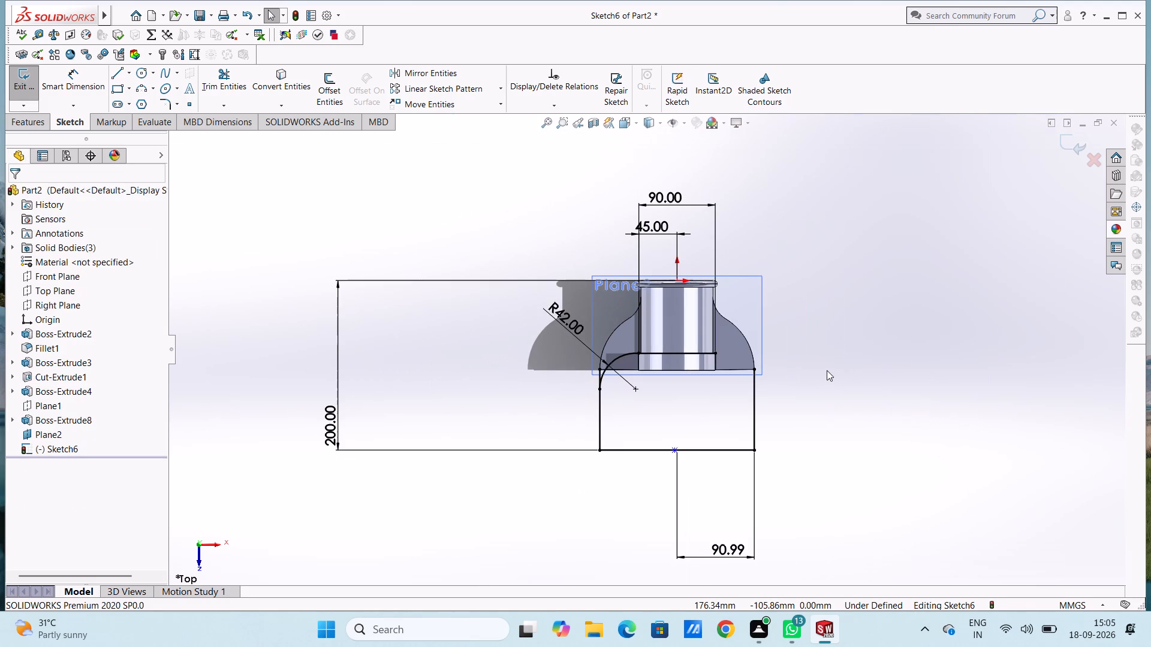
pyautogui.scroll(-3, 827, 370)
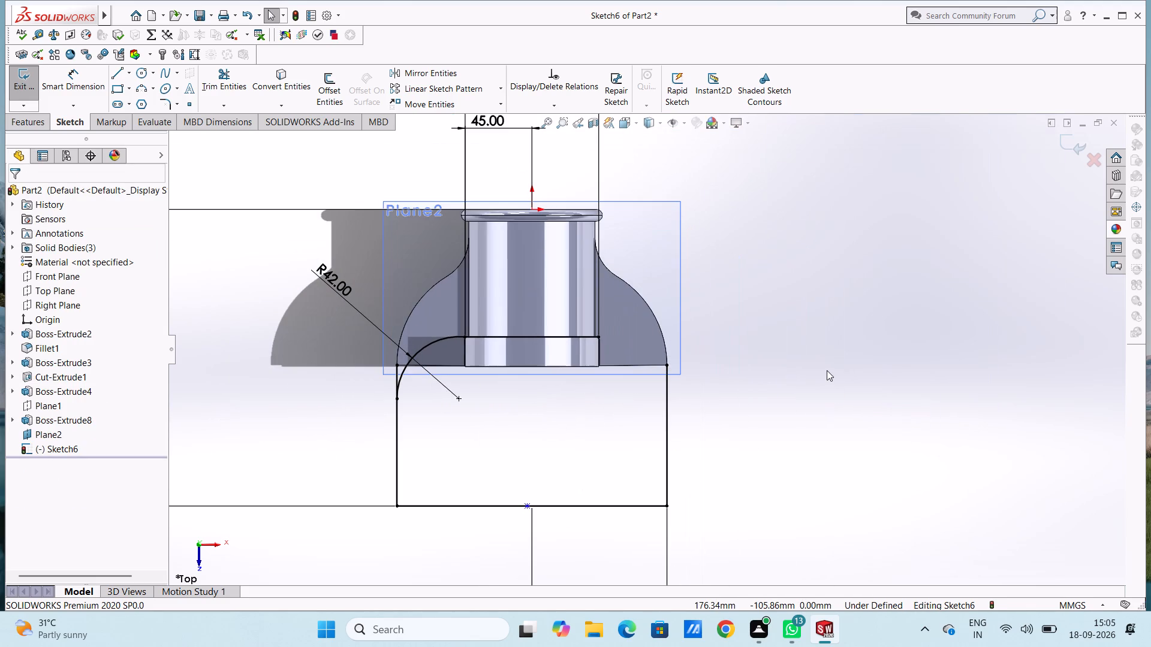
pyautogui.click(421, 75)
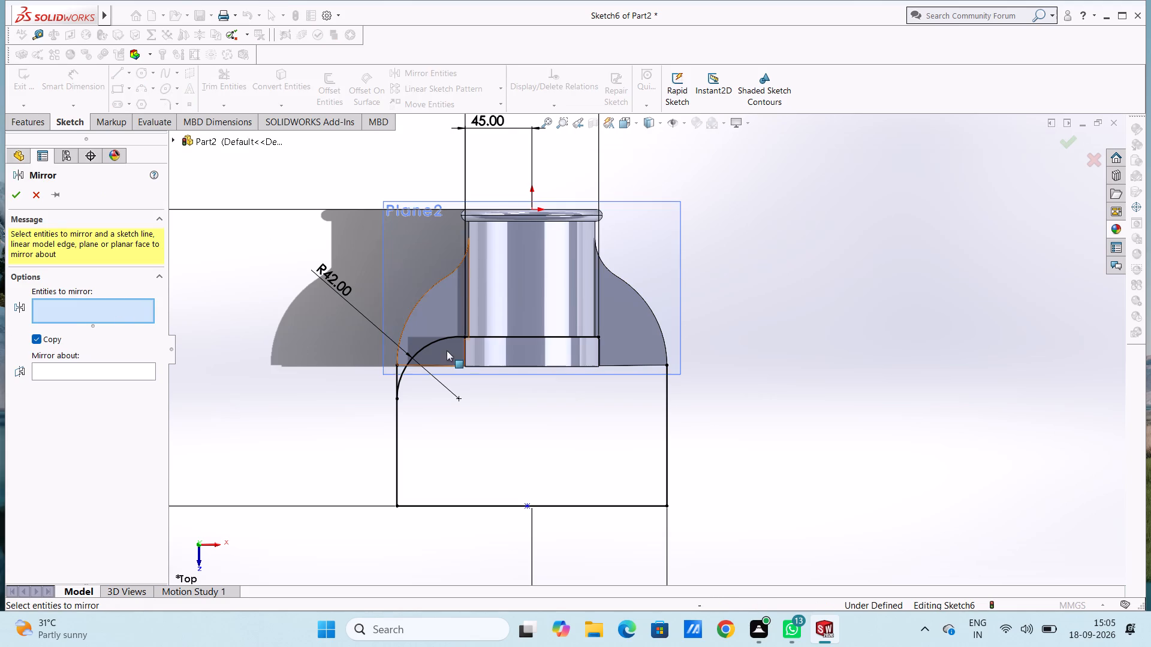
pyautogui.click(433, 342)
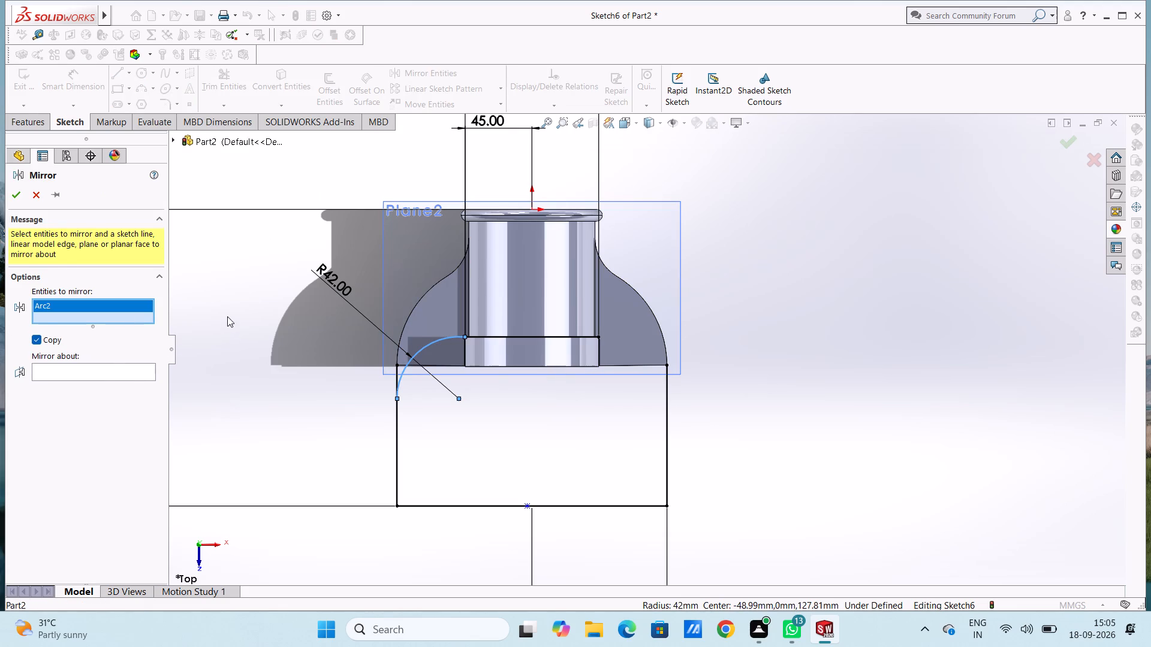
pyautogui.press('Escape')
# Draw a vertical line about 121 mm long along the cylinder's center, starting just below the origin.
pyautogui.click(122, 75)
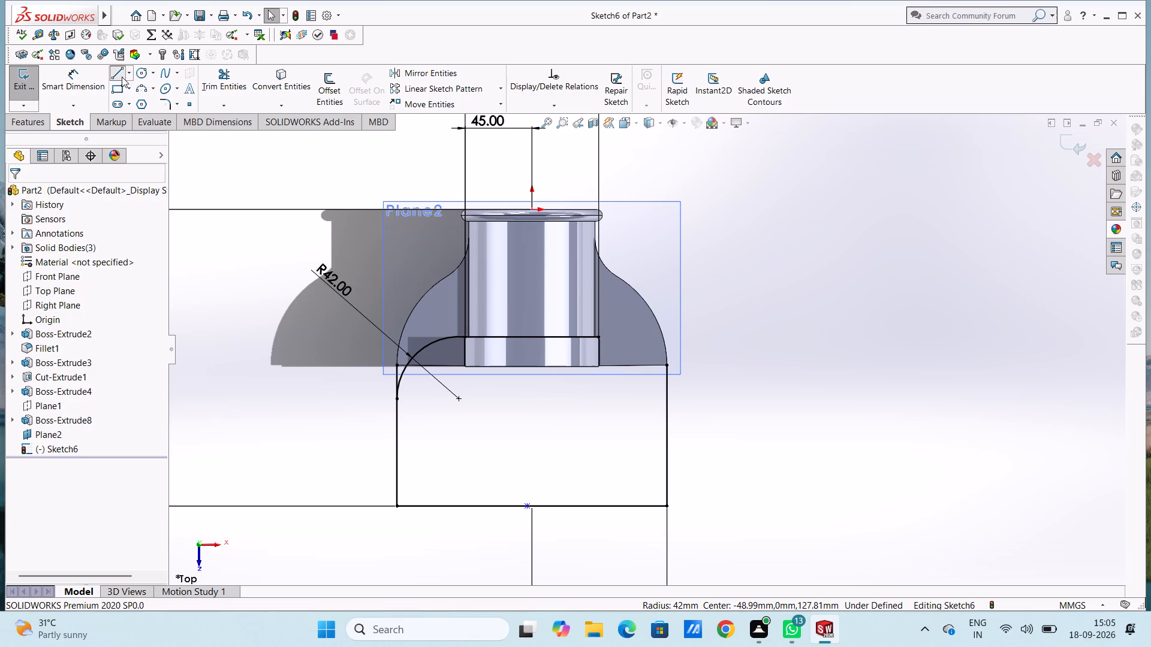
pyautogui.click(532, 217)
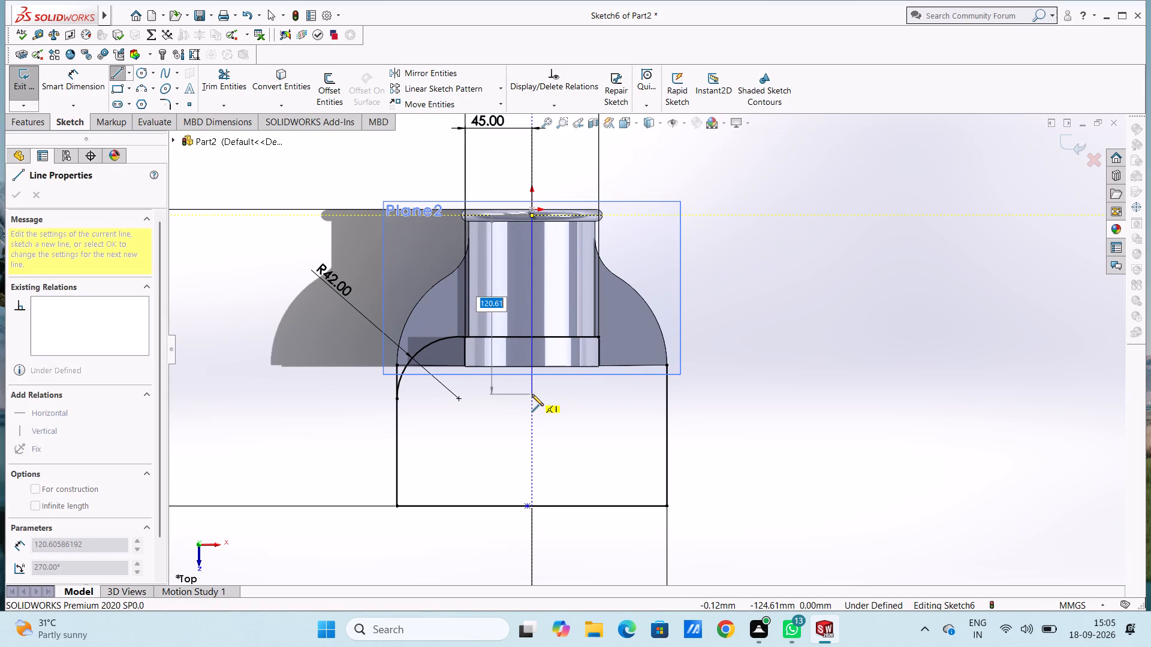
pyautogui.click(532, 394)
pyautogui.press('Escape')
pyautogui.press('Escape')
pyautogui.press('Escape')
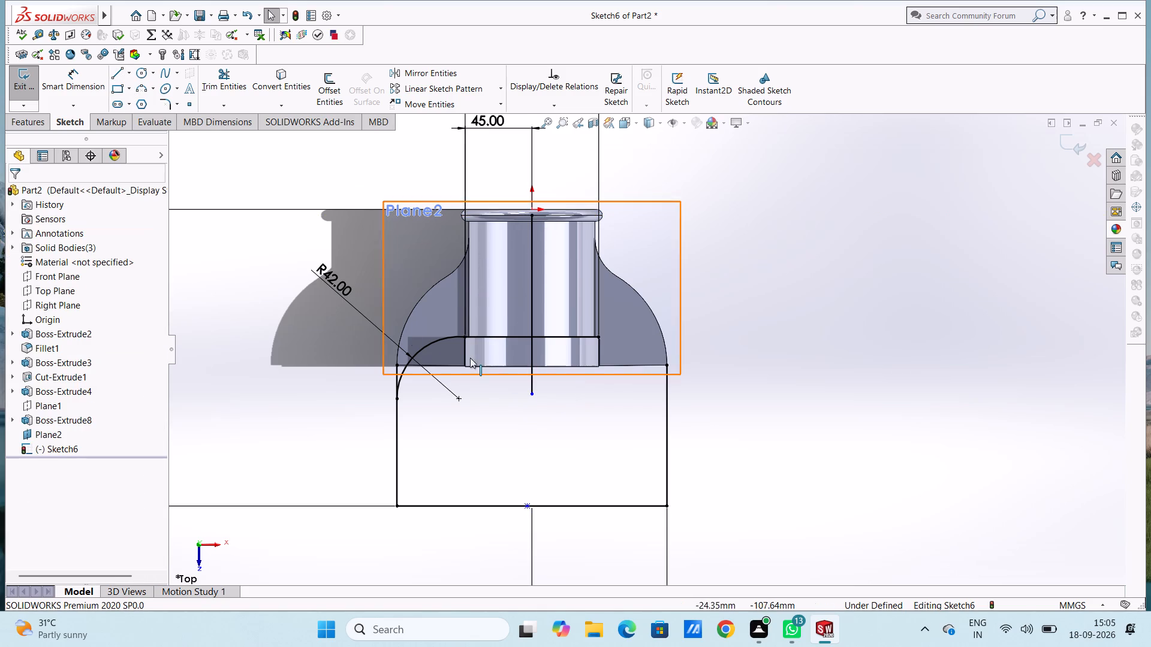
# Mirror the 42 mm arc about the central vertical line, keeping the original as a copy.
pyautogui.click(454, 70)
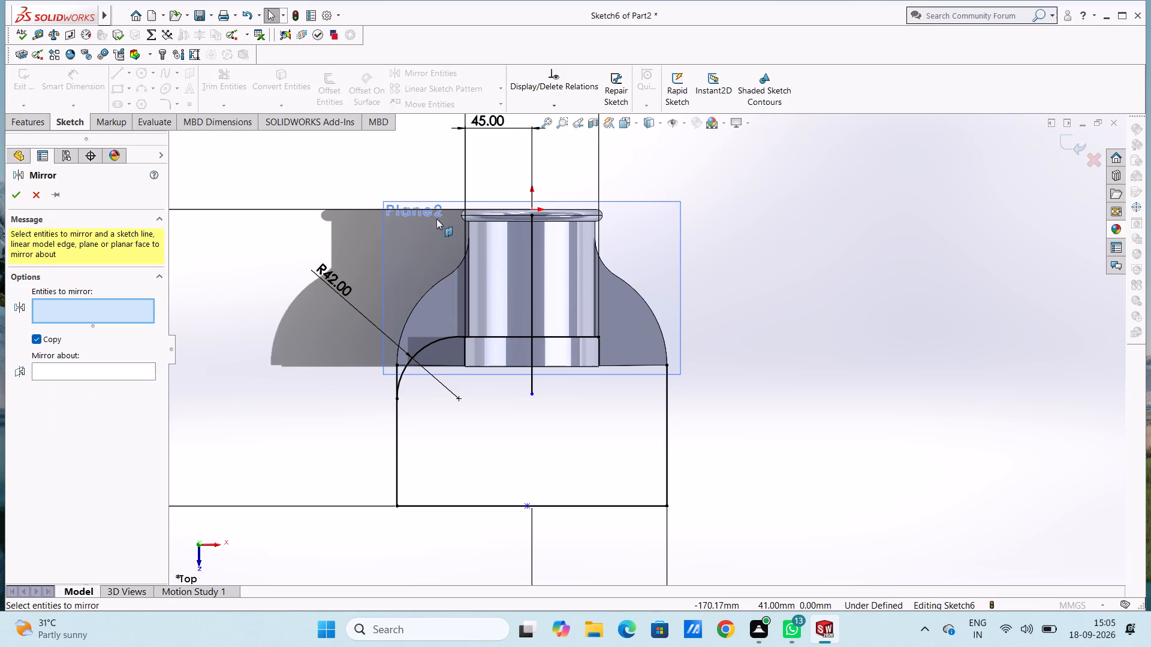
pyautogui.click(442, 335)
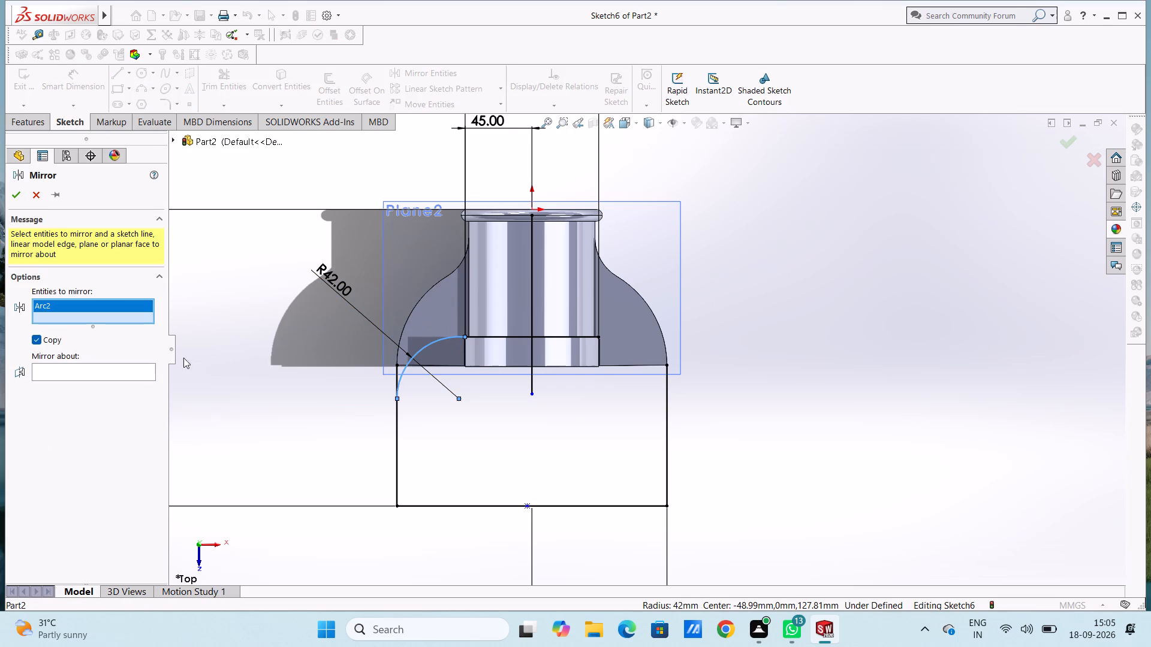
pyautogui.click(115, 365)
pyautogui.click(535, 290)
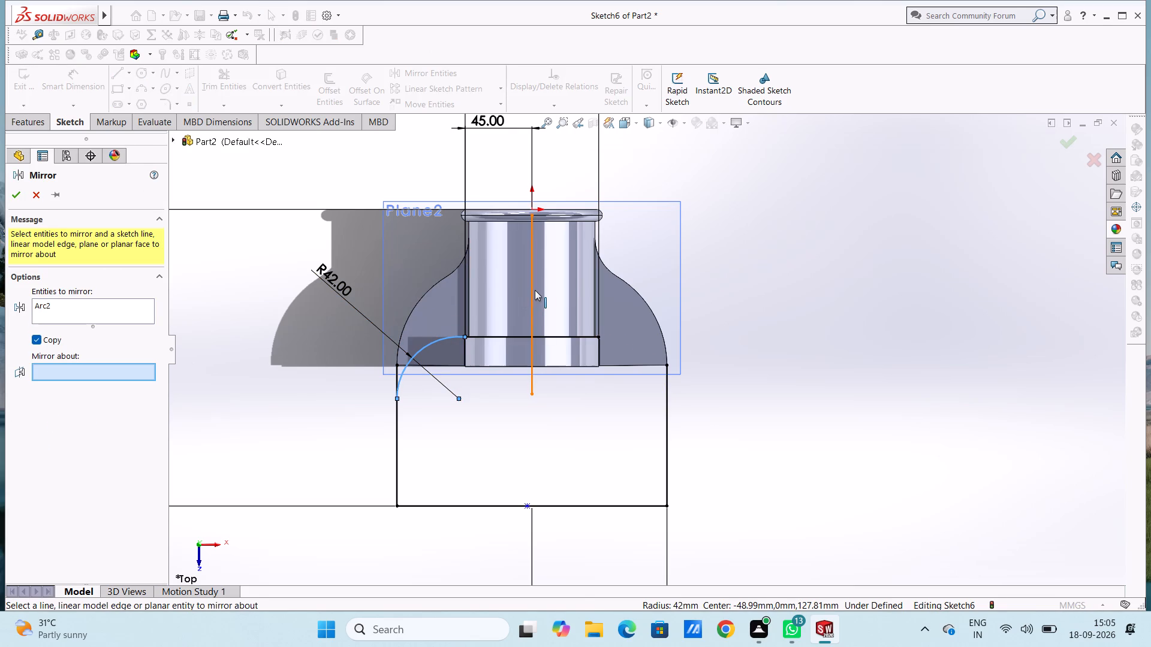
pyautogui.click(23, 197)
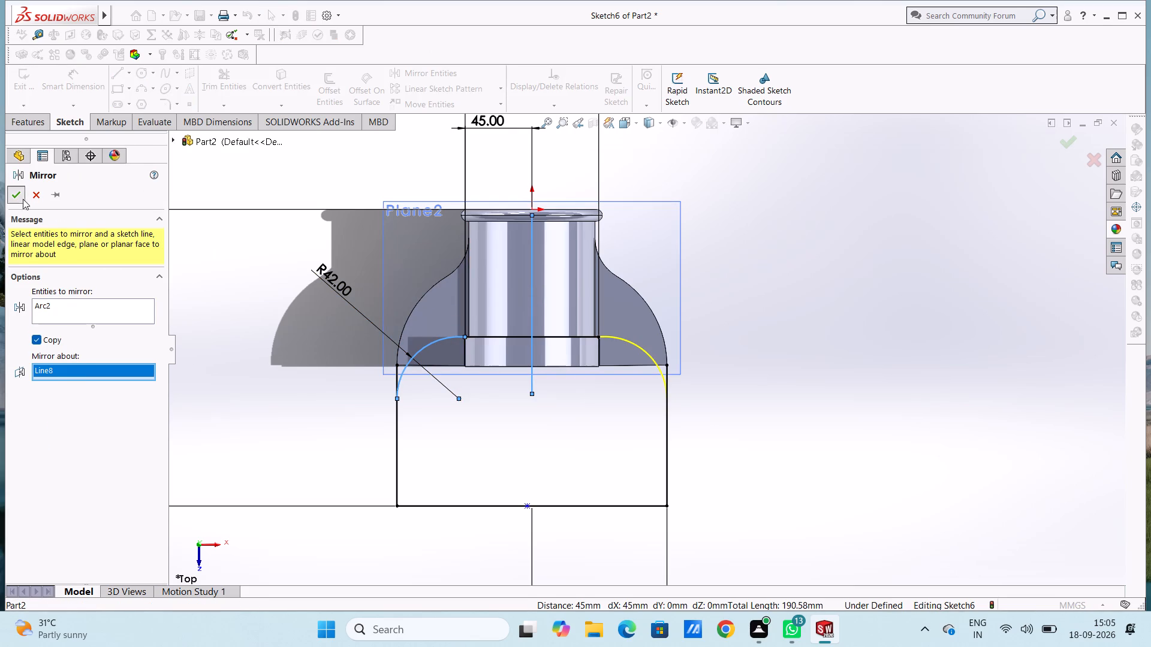
# Delete the 90 mm dimension above the cylinder.
pyautogui.scroll(3, 292, 214)
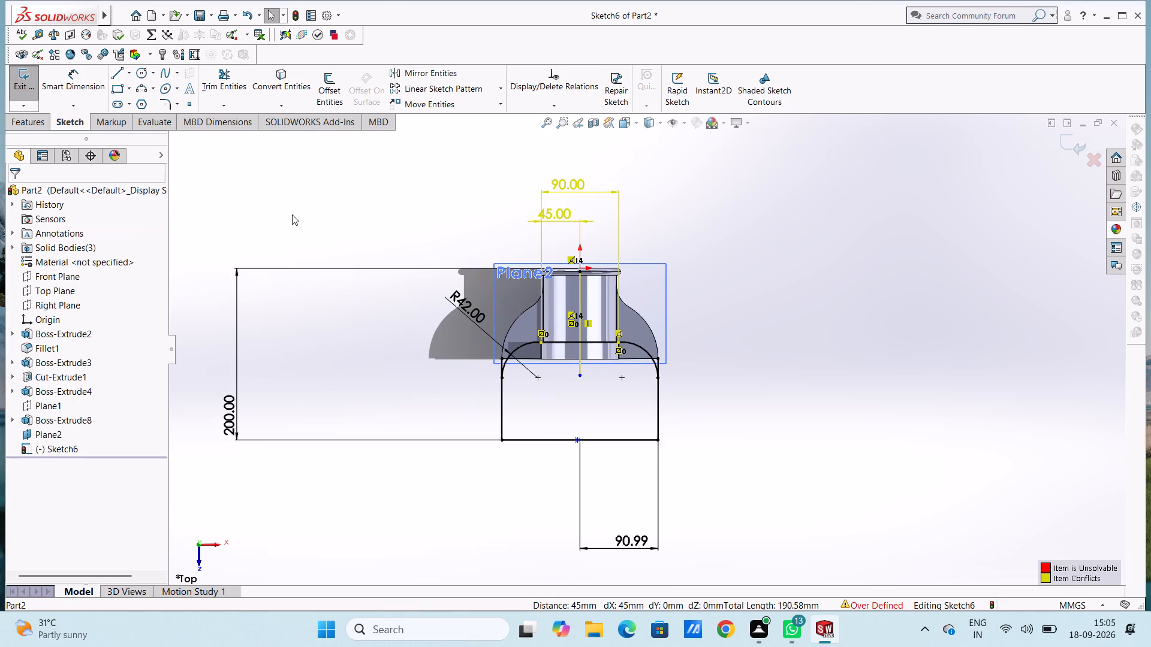
pyautogui.click(556, 190)
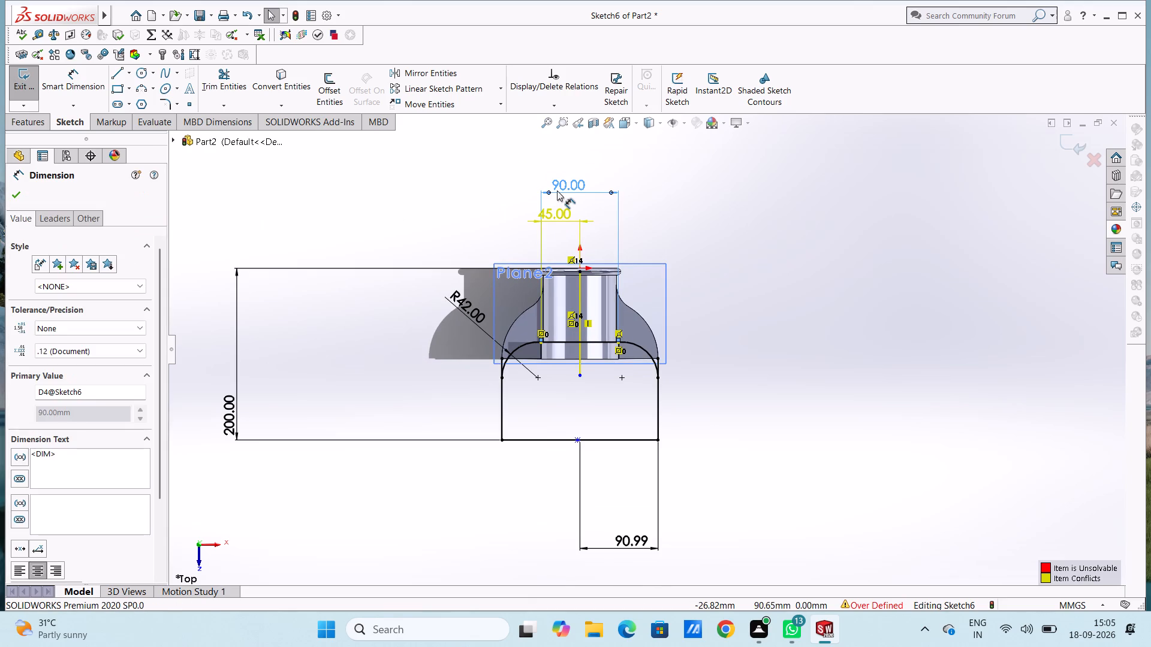
pyautogui.press('Delete')
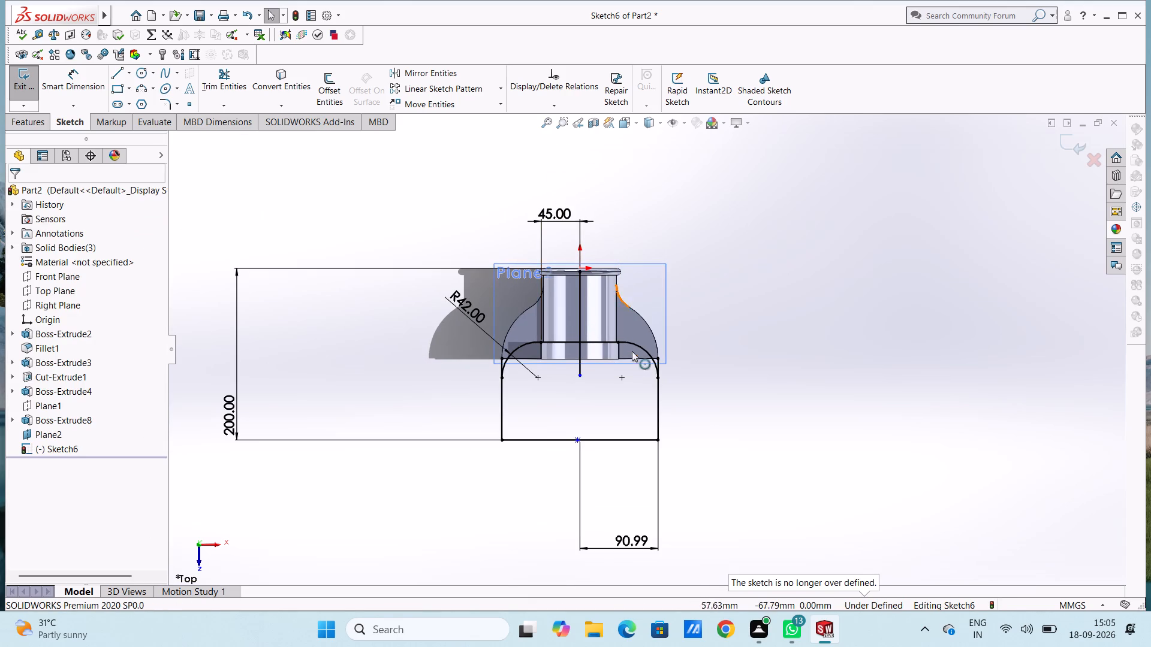
# Draw connected lines from the base's lower-left corner: 35 mm along the bottom, about 95 mm vertically, and about 147 mm across to the right vertical line's top.
pyautogui.scroll(-5, 631, 355)
pyautogui.scroll(4, 613, 357)
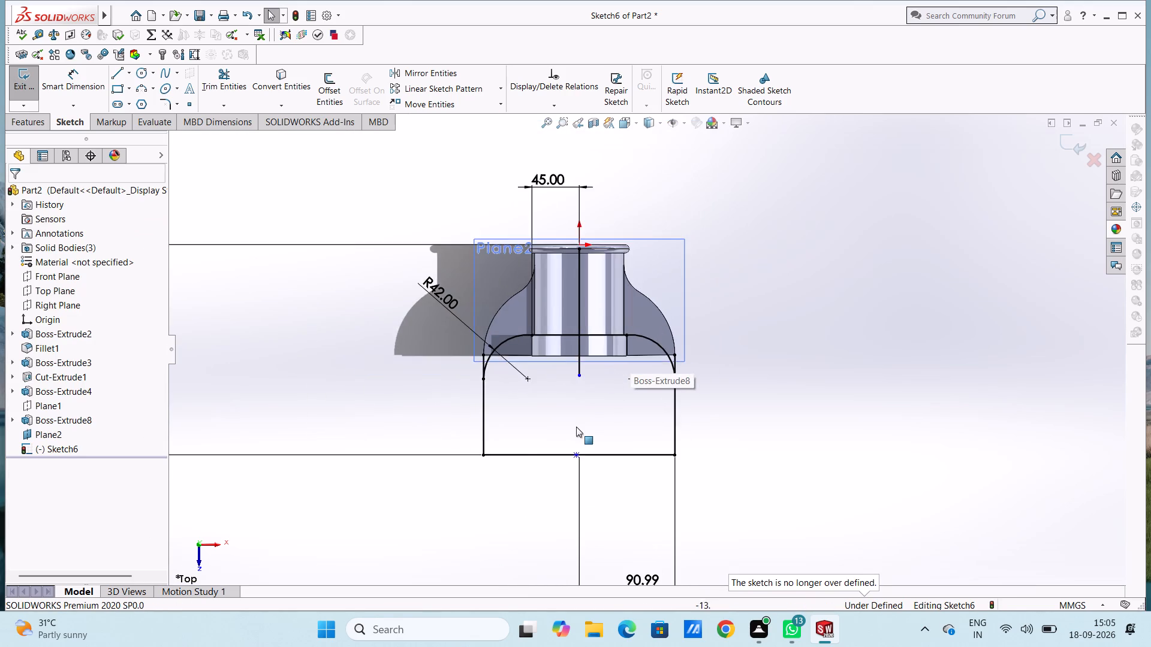
pyautogui.scroll(-4, 577, 425)
pyautogui.scroll(3, 578, 419)
pyautogui.scroll(-2, 578, 419)
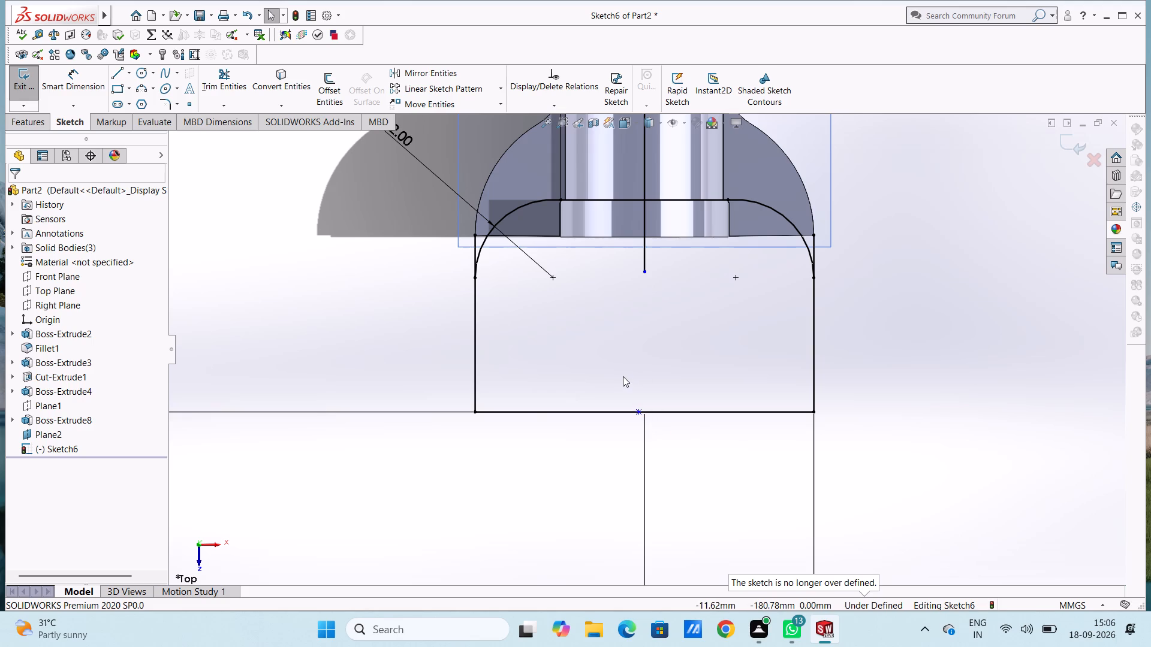
pyautogui.scroll(1, 623, 376)
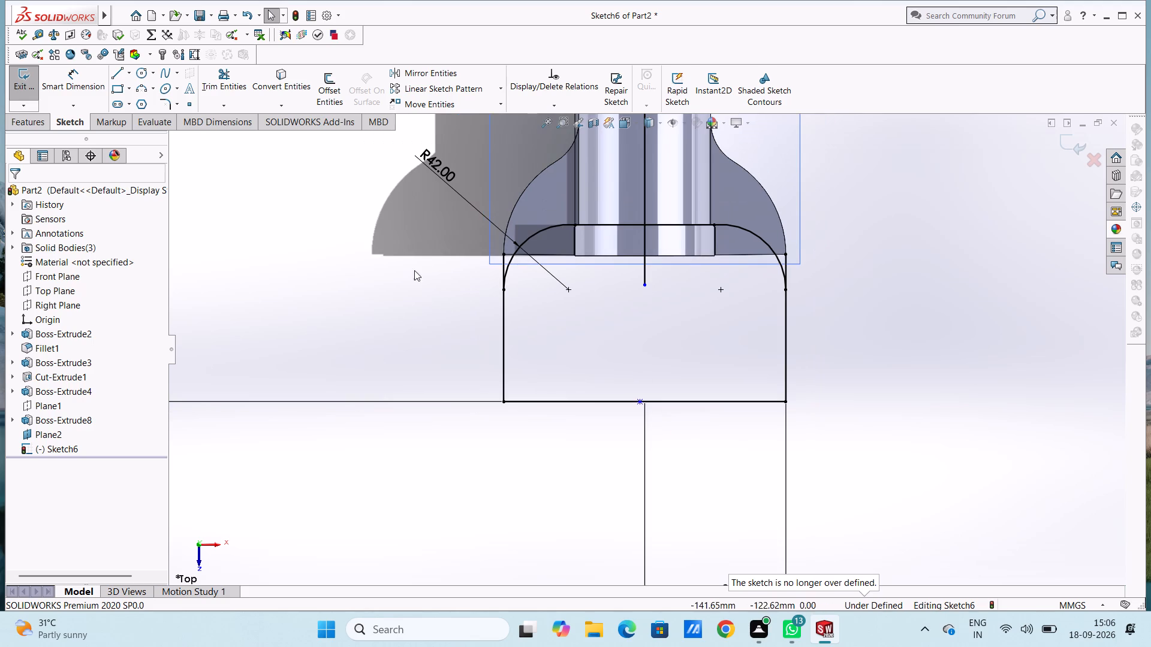
pyautogui.click(112, 74)
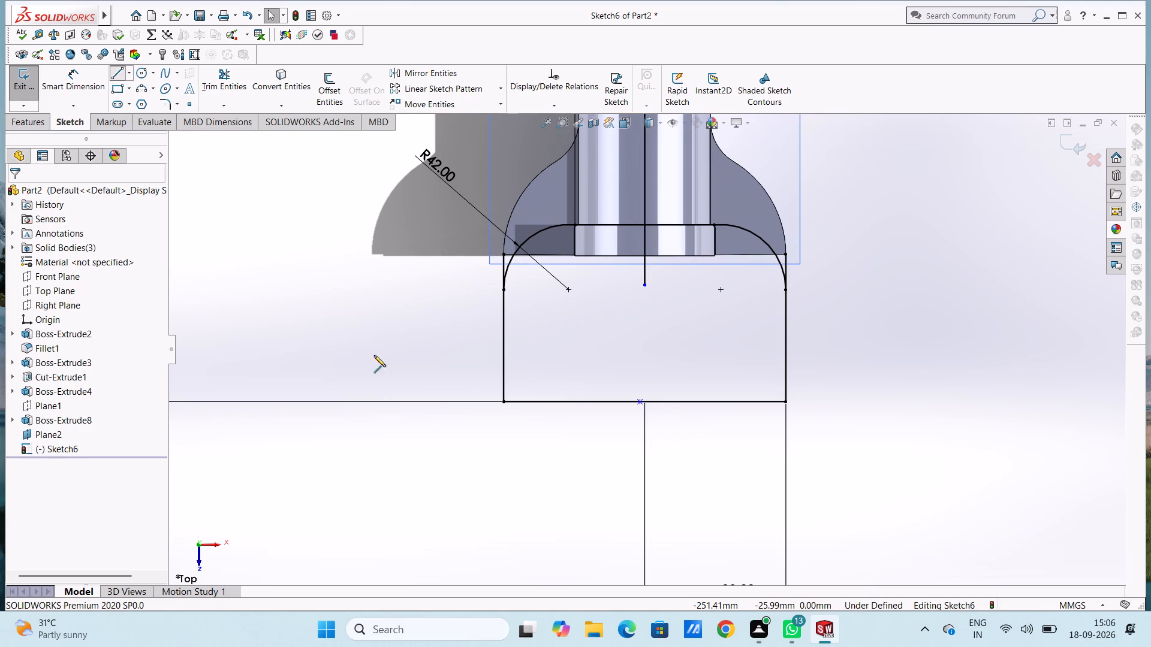
pyautogui.click(503, 402)
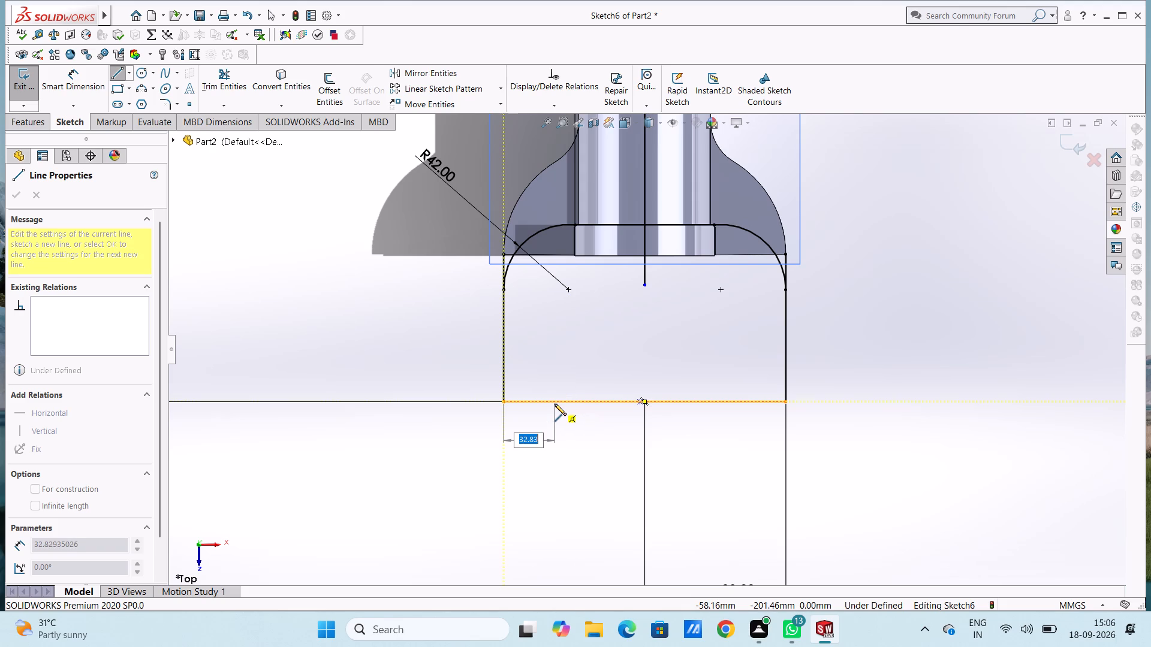
pyautogui.write('35')
pyautogui.press('Return')
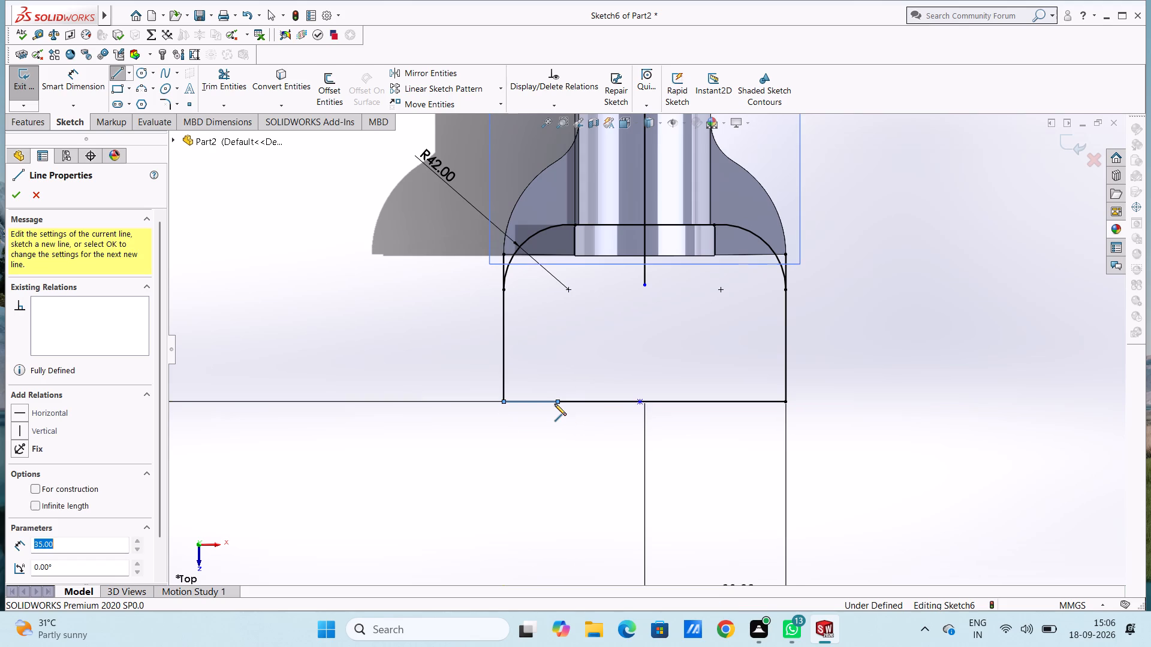
pyautogui.click(556, 255)
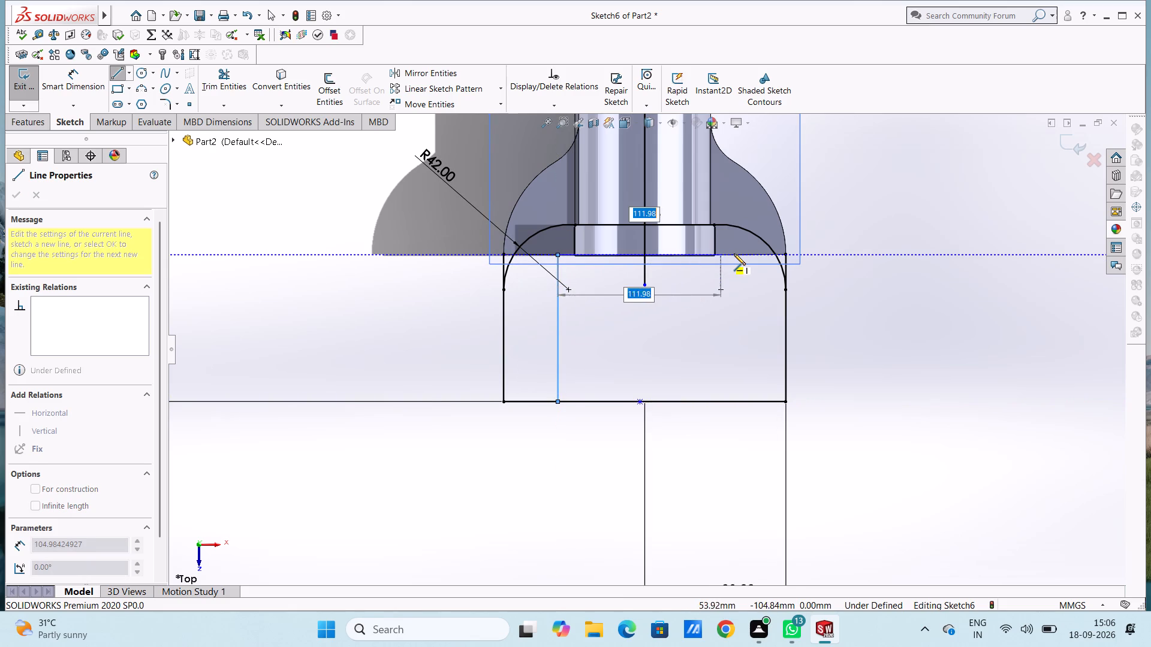
pyautogui.click(784, 254)
pyautogui.press('Escape')
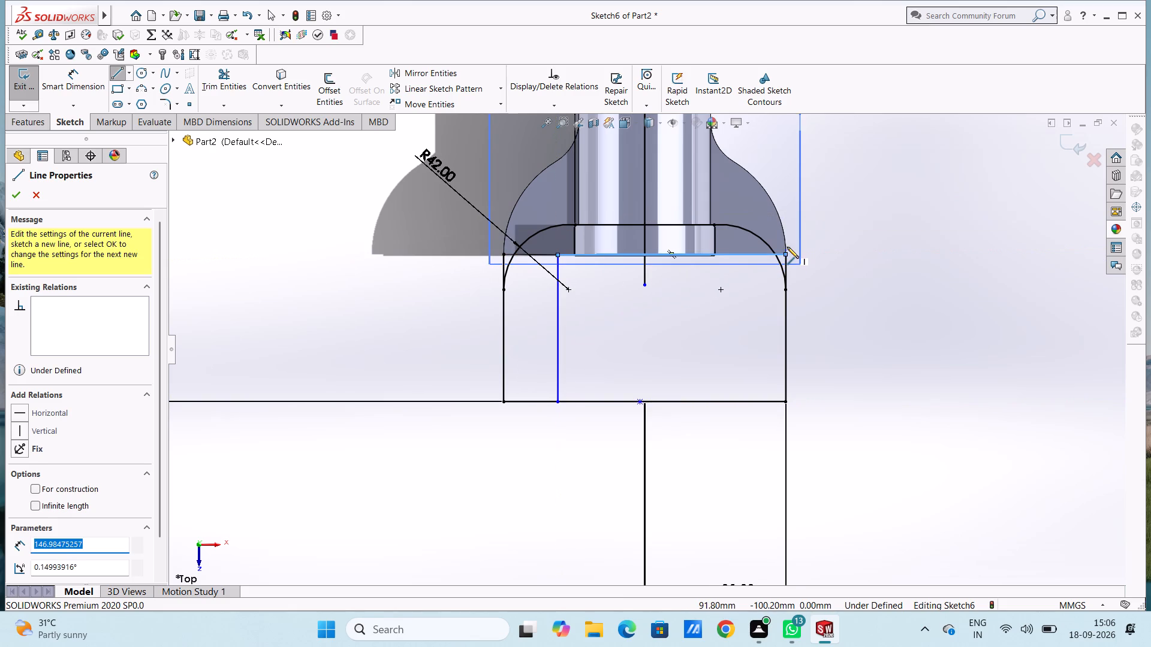
pyautogui.press('Escape')
pyautogui.press('Escape')
pyautogui.press('Escape')
# Draw a three-point arc of radius 12 mm at the upper-left corner of the inner outline.
pyautogui.scroll(-5, 676, 219)
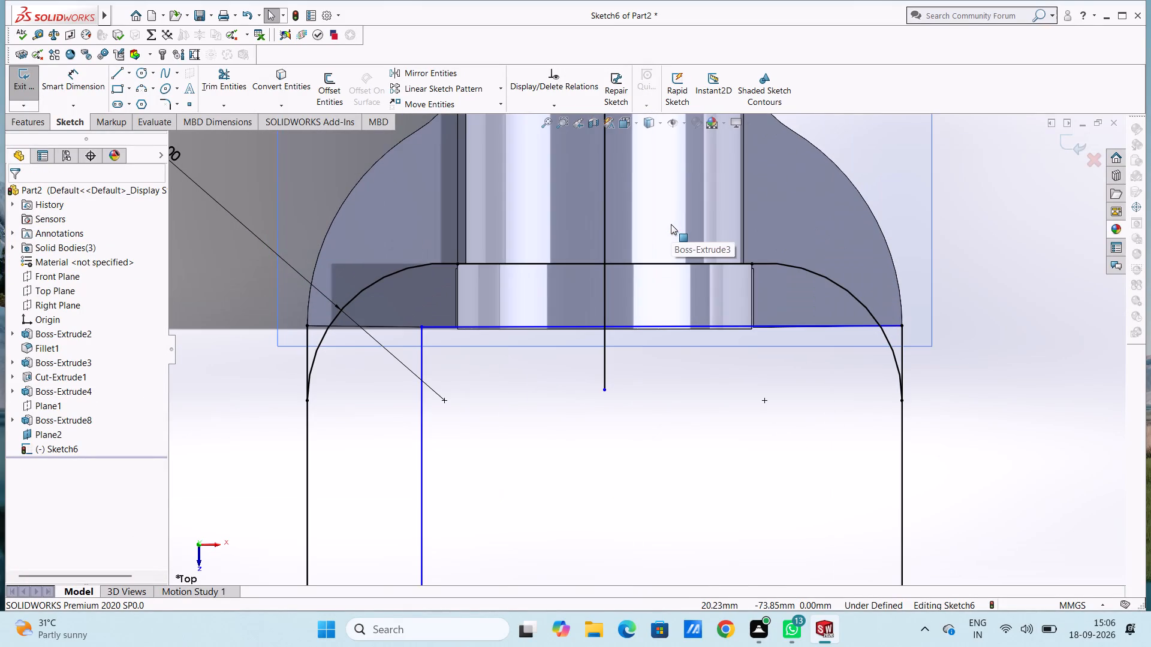
pyautogui.click(135, 90)
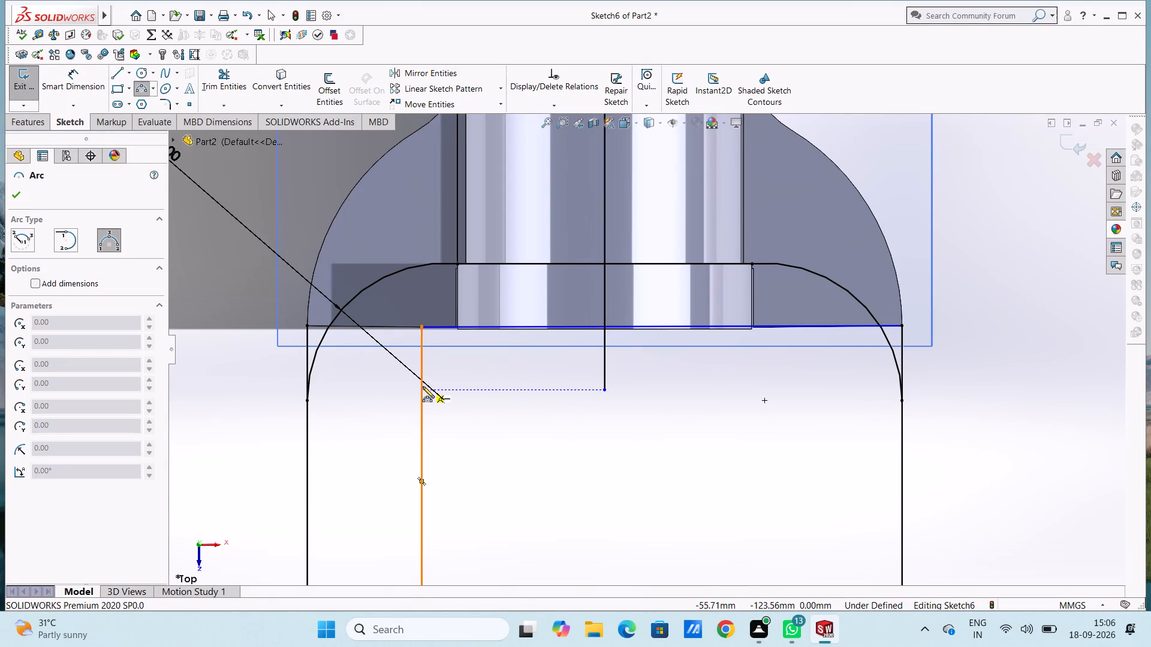
pyautogui.click(418, 389)
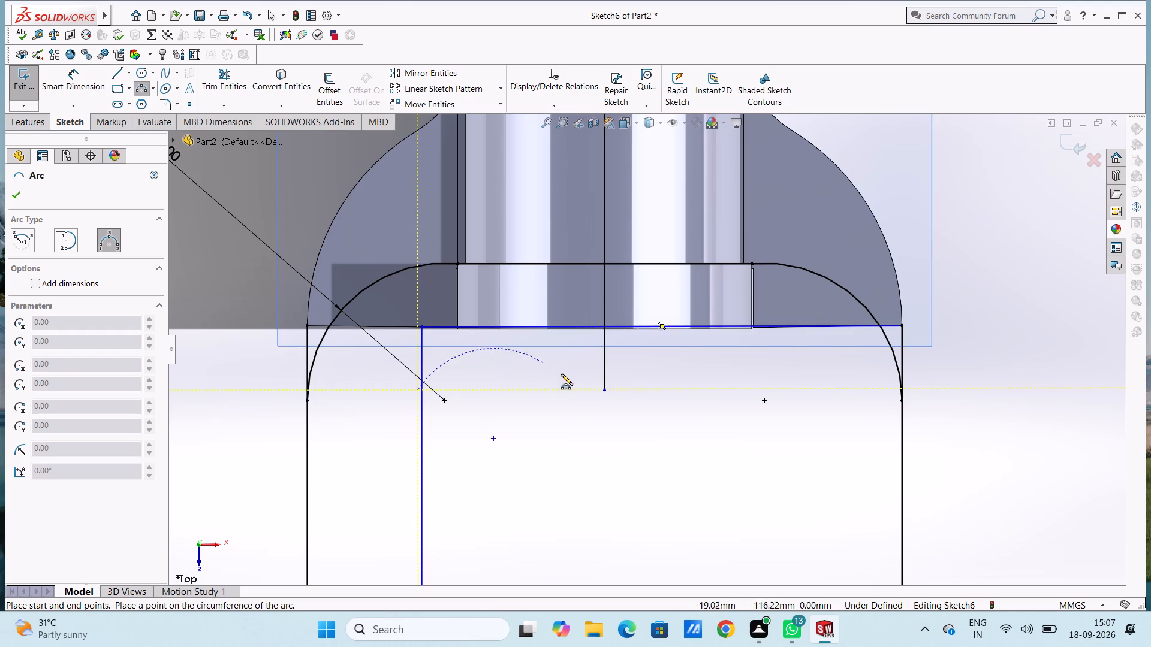
pyautogui.scroll(-3, 577, 337)
pyautogui.scroll(1, 591, 387)
pyautogui.middleClick(591, 386)
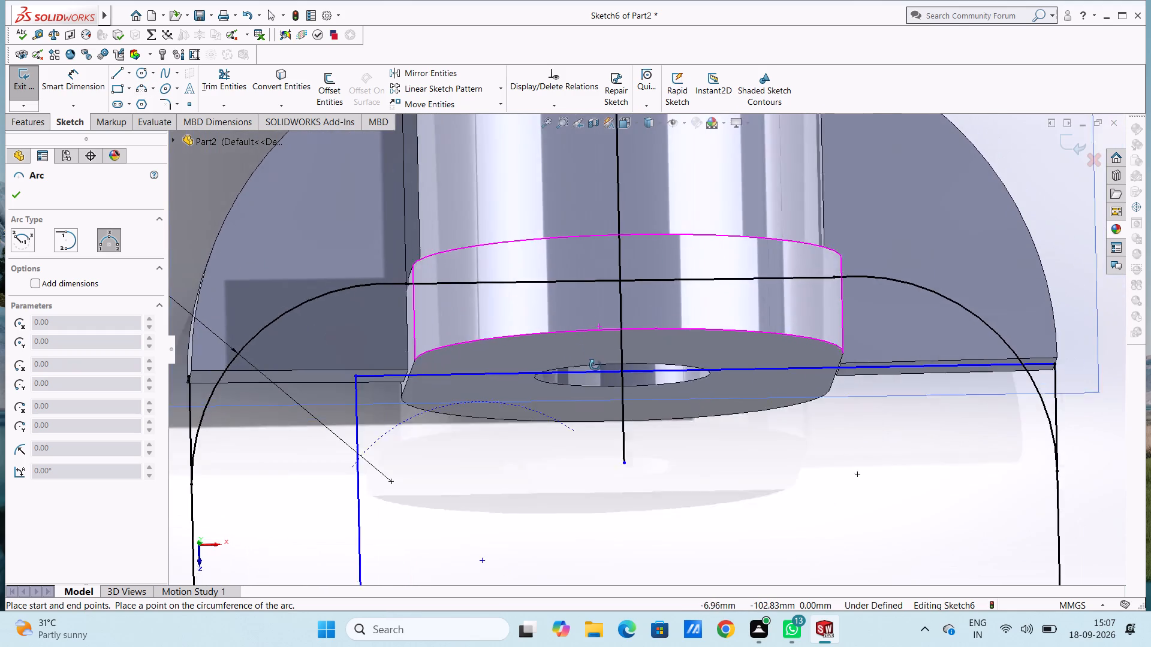
pyautogui.scroll(1, 593, 385)
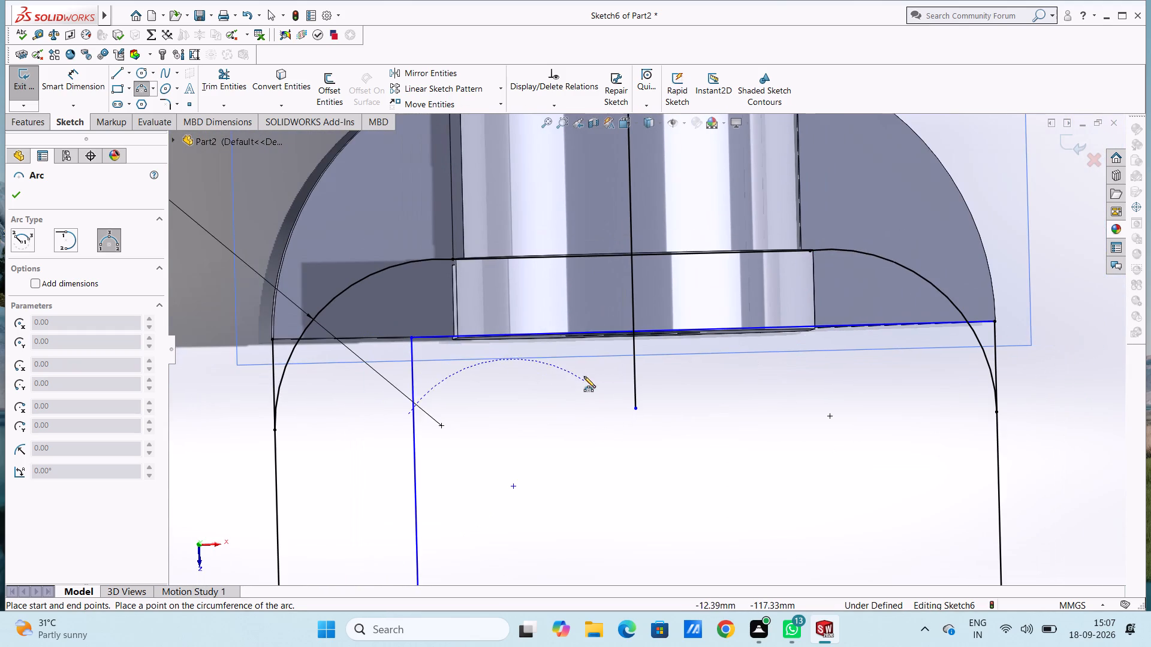
pyautogui.click(474, 339)
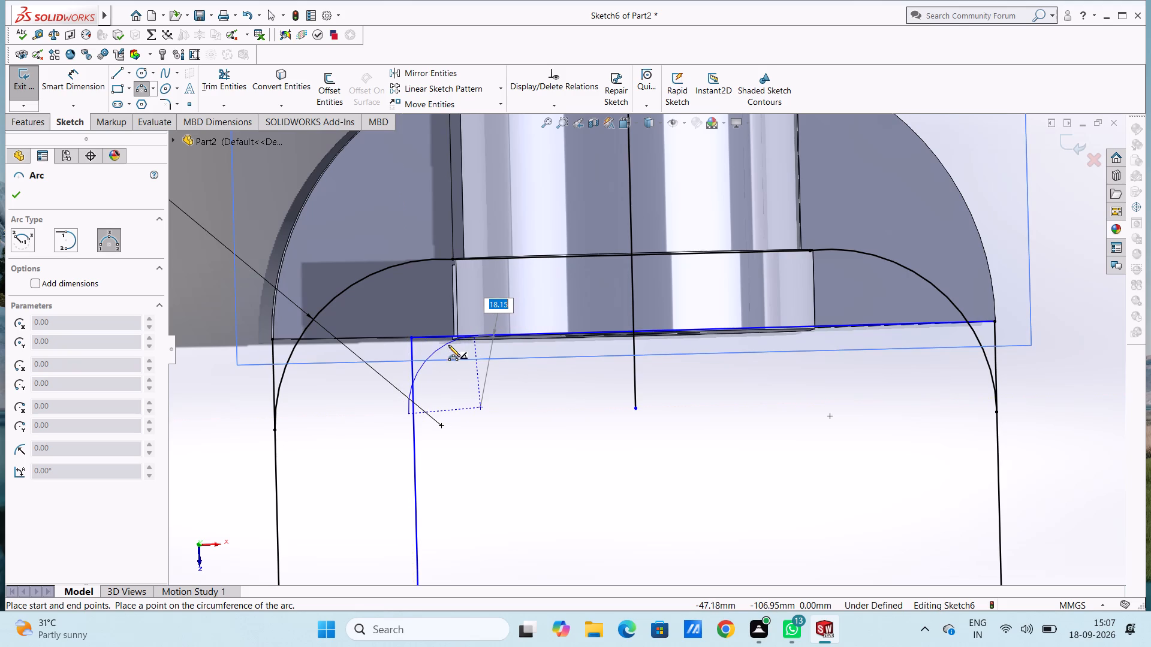
pyautogui.write('12')
pyautogui.press('Return')
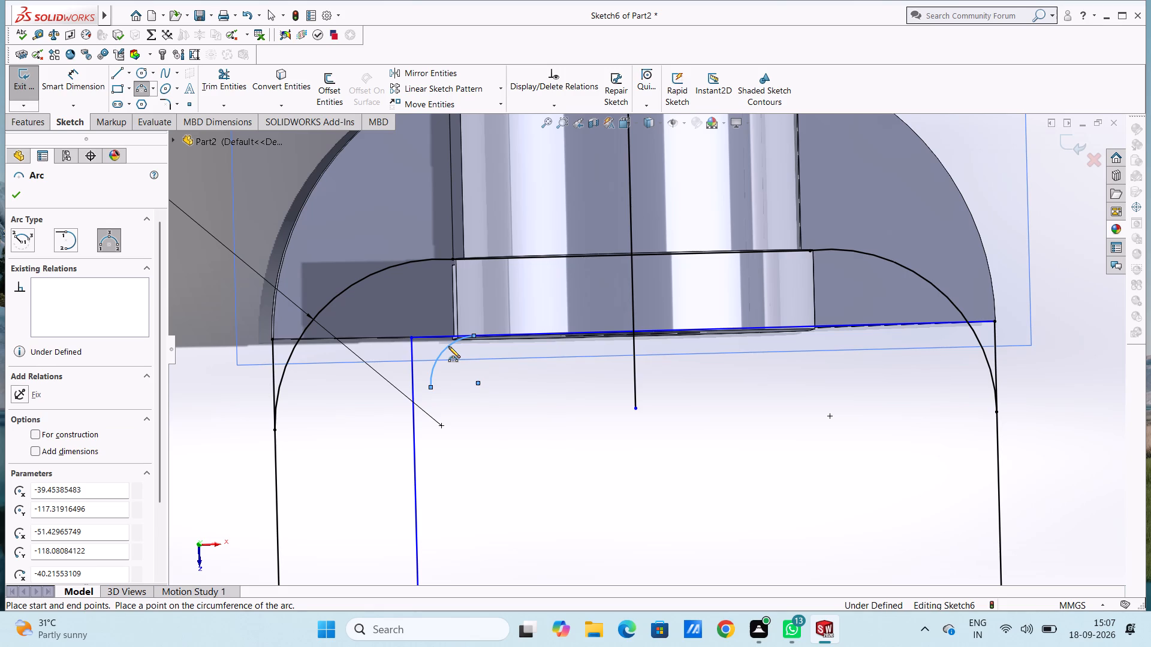
pyautogui.press('Escape')
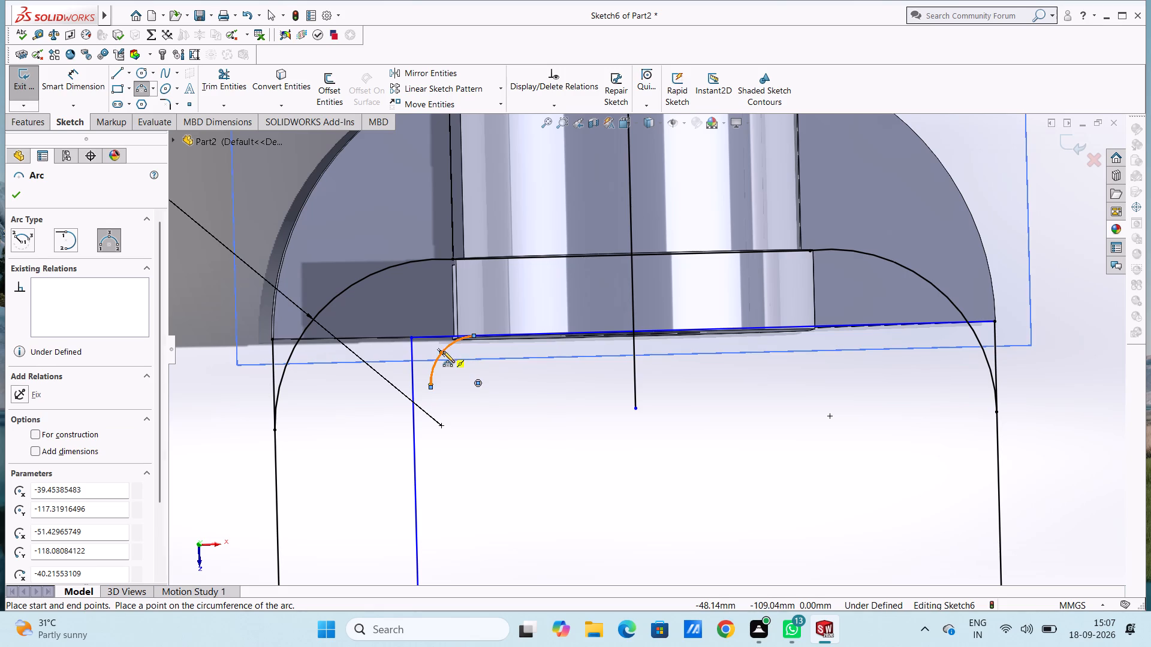
pyautogui.press('Escape')
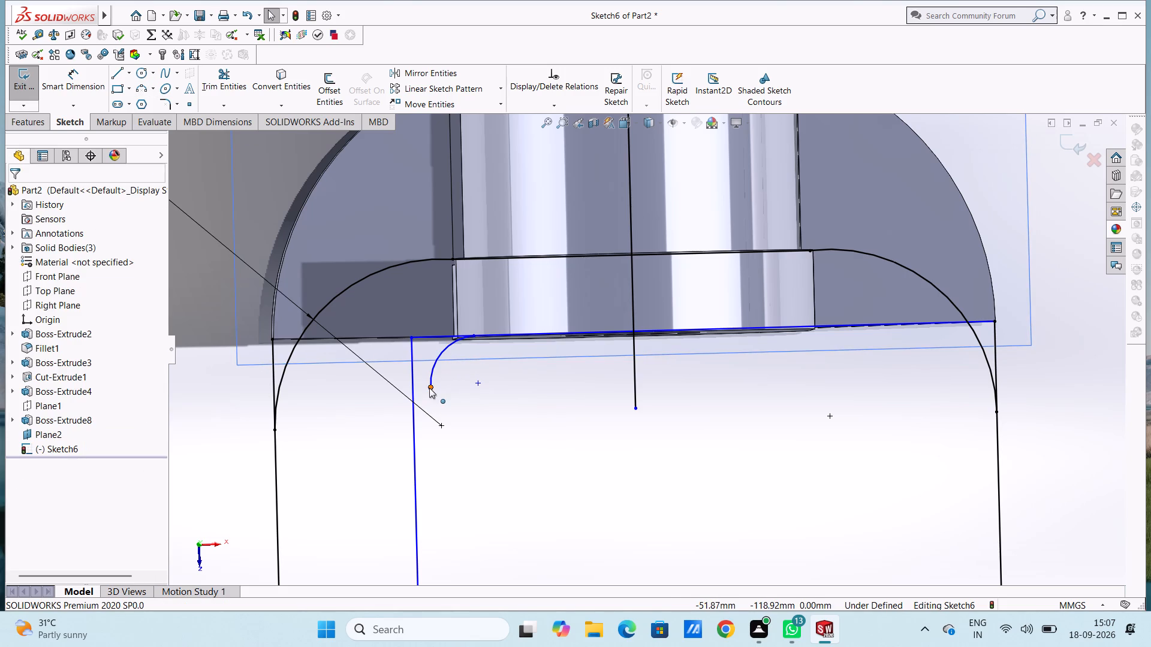
# Move the small arc's lower endpoint onto the inner vertical line.
pyautogui.click(429, 388)
pyautogui.moveTo(429, 388); pyautogui.dragTo(412, 386)
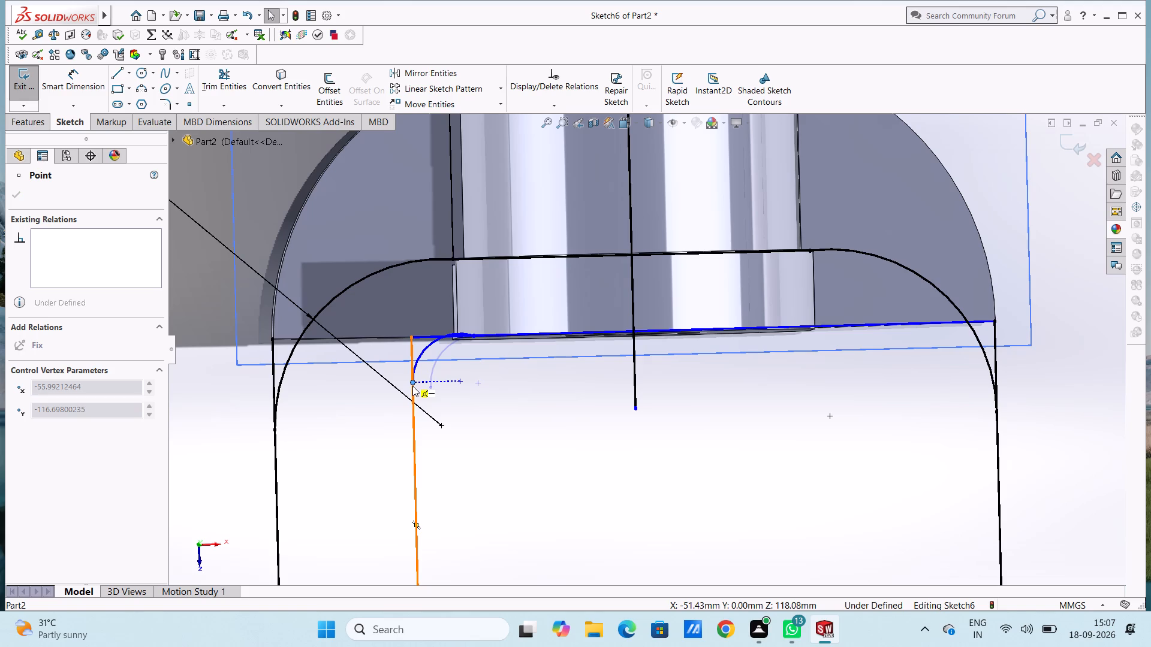
pyautogui.moveTo(412, 386); pyautogui.dragTo(413, 386)
pyautogui.click(442, 391)
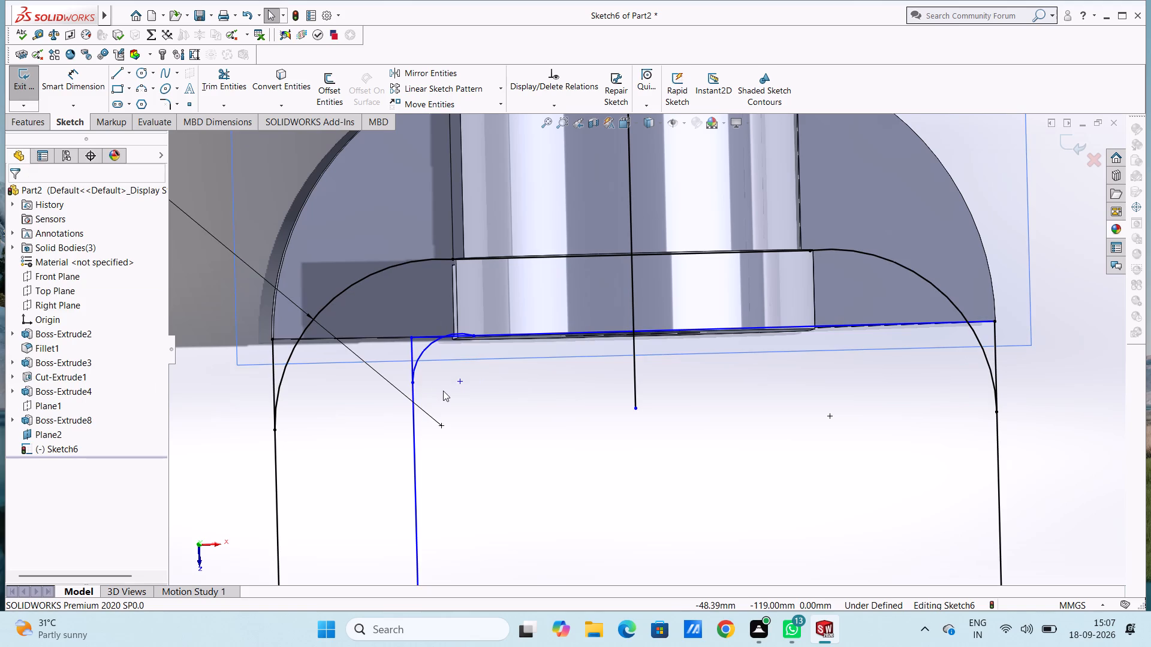
# Add a 12 mm radius dimension to the inner corner arc.
pyautogui.click(80, 84)
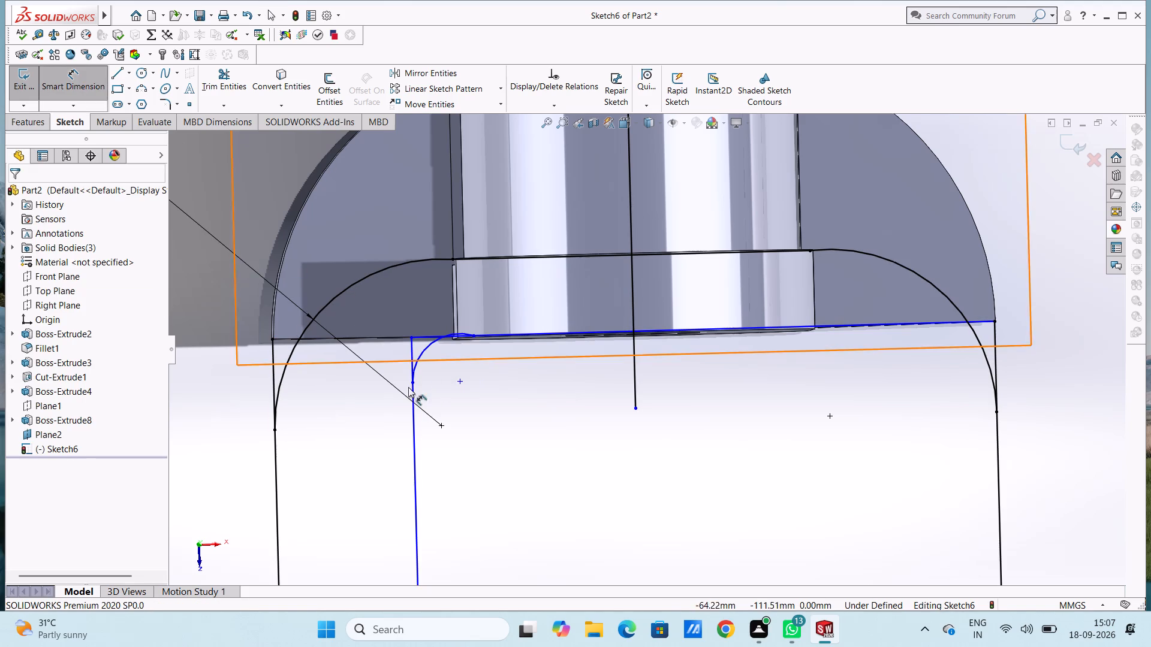
pyautogui.click(421, 361)
pyautogui.click(422, 353)
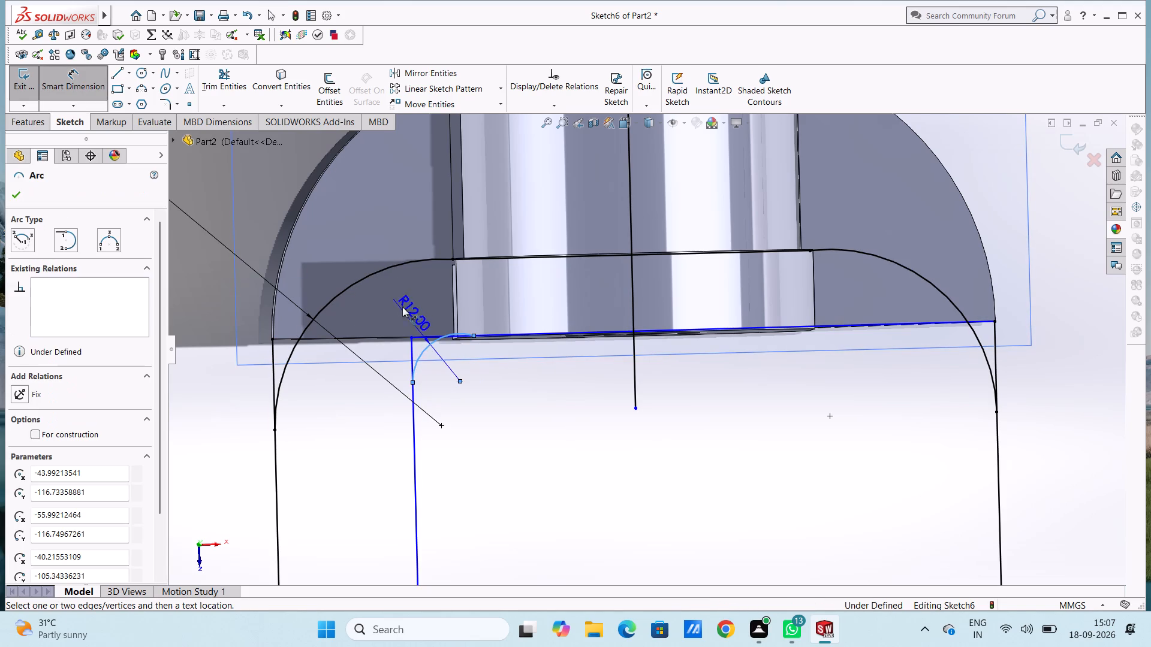
pyautogui.click(300, 196)
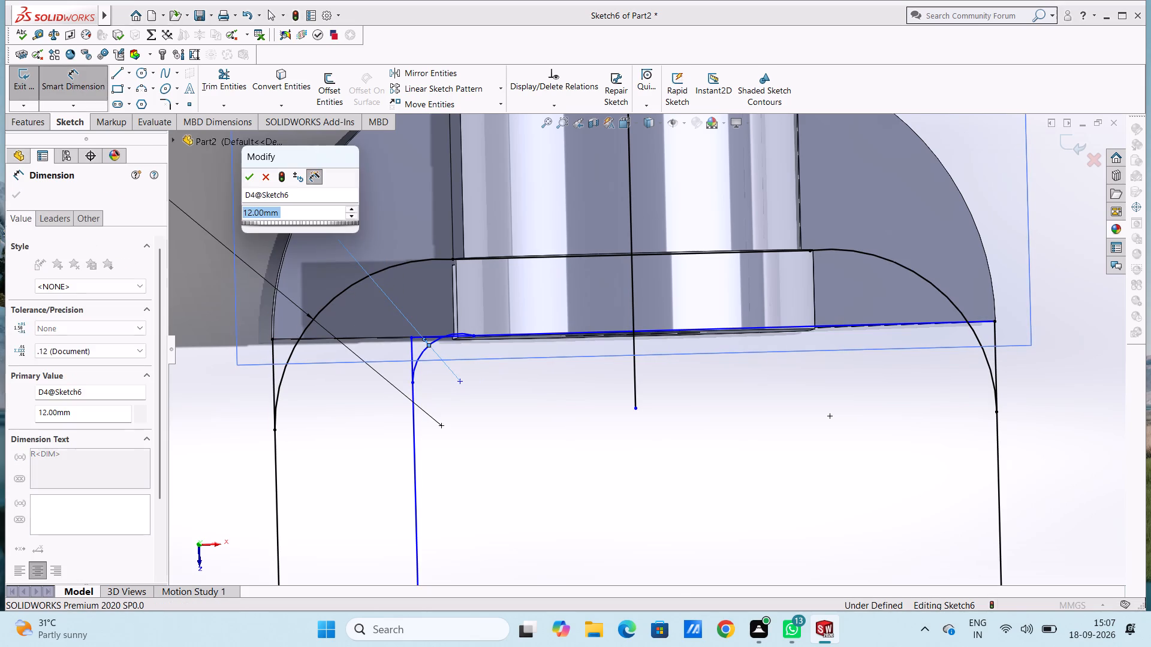
pyautogui.click(246, 178)
pyautogui.click(238, 179)
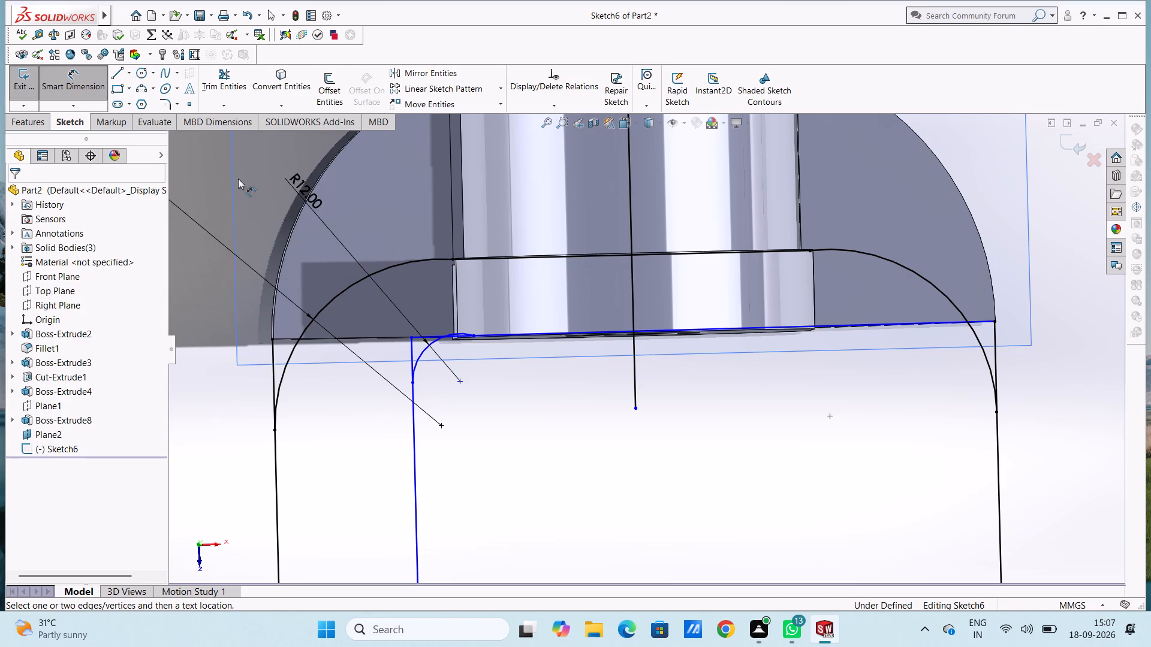
pyautogui.click(417, 358)
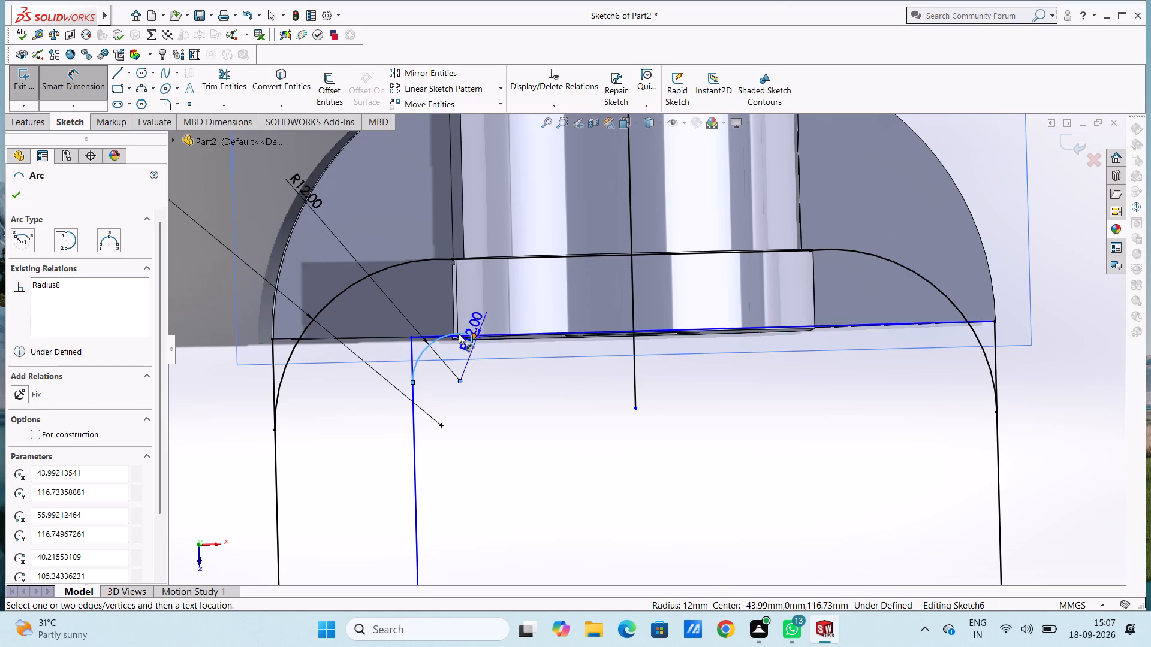
pyautogui.press('Escape')
pyautogui.press('Escape')
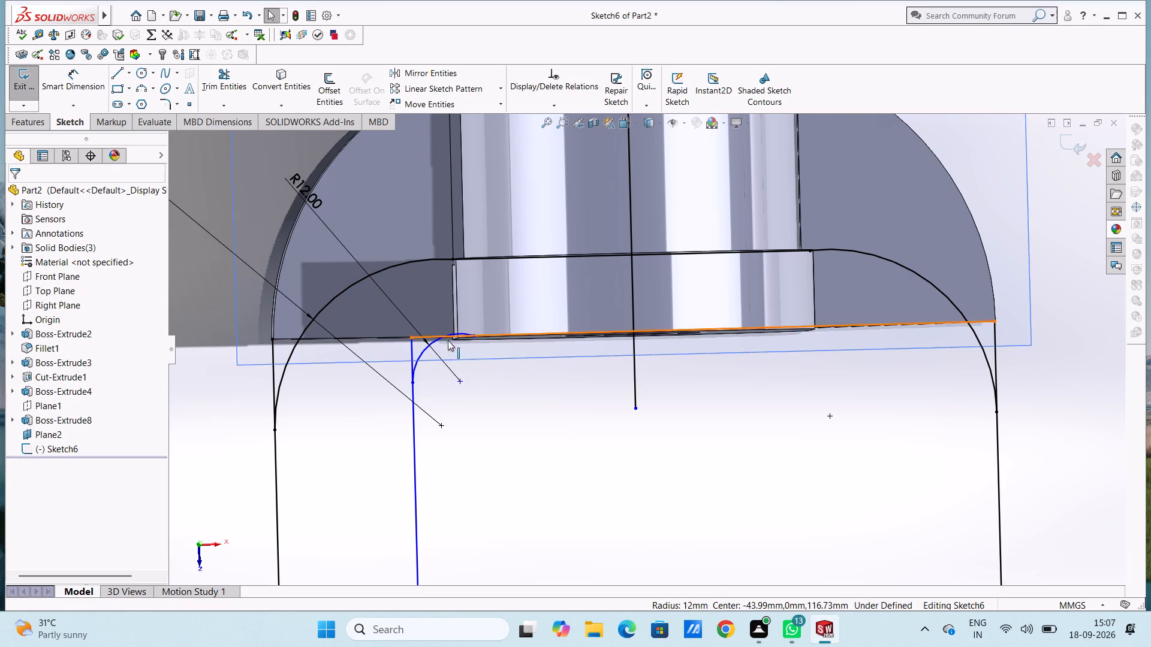
# Make the 12 mm arc tangent to both the inner vertical line and the inner horizontal line.
pyautogui.scroll(-7, 448, 334)
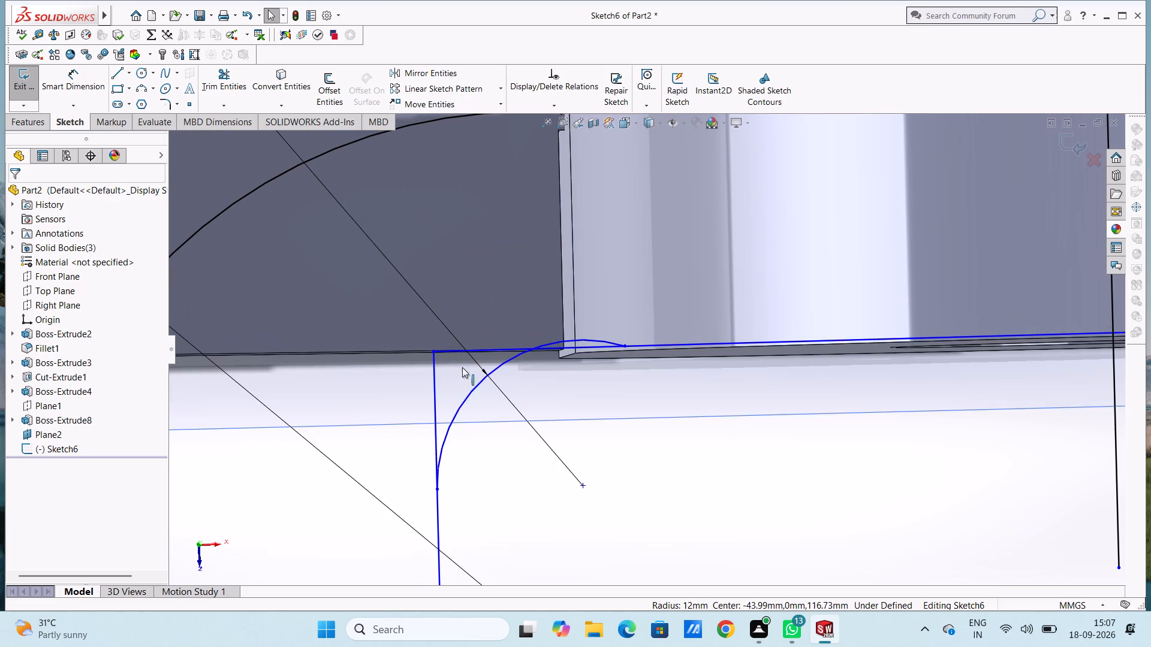
pyautogui.click(478, 384)
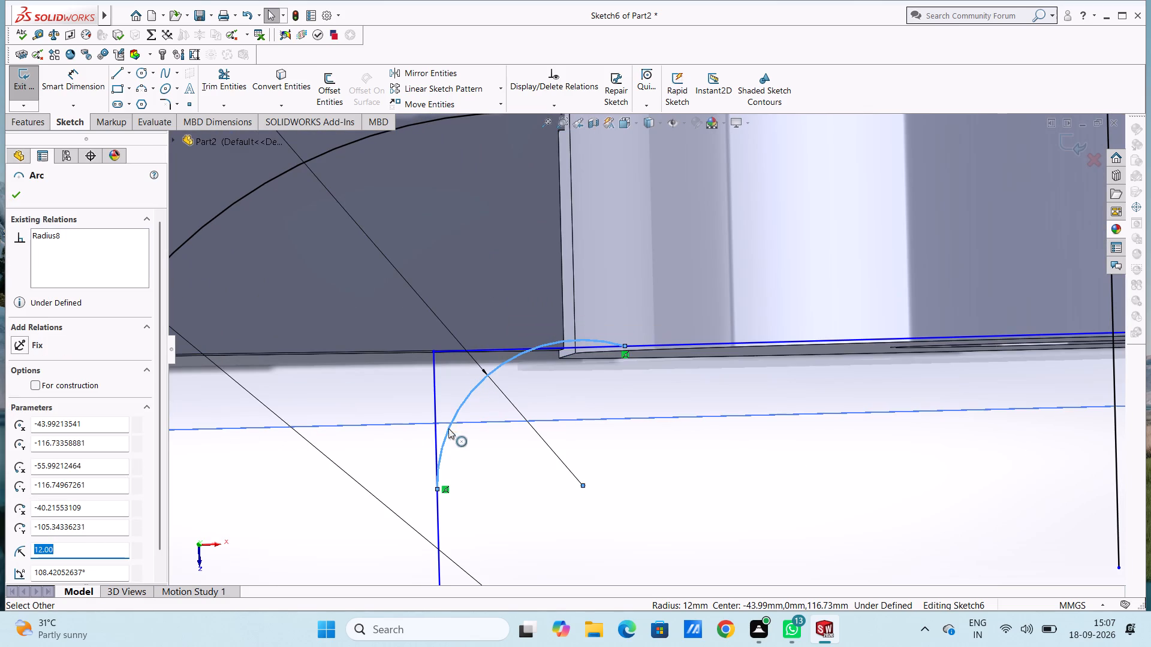
pyautogui.keyDown('ctrl'); pyautogui.click(435, 430); pyautogui.keyUp('ctrl')
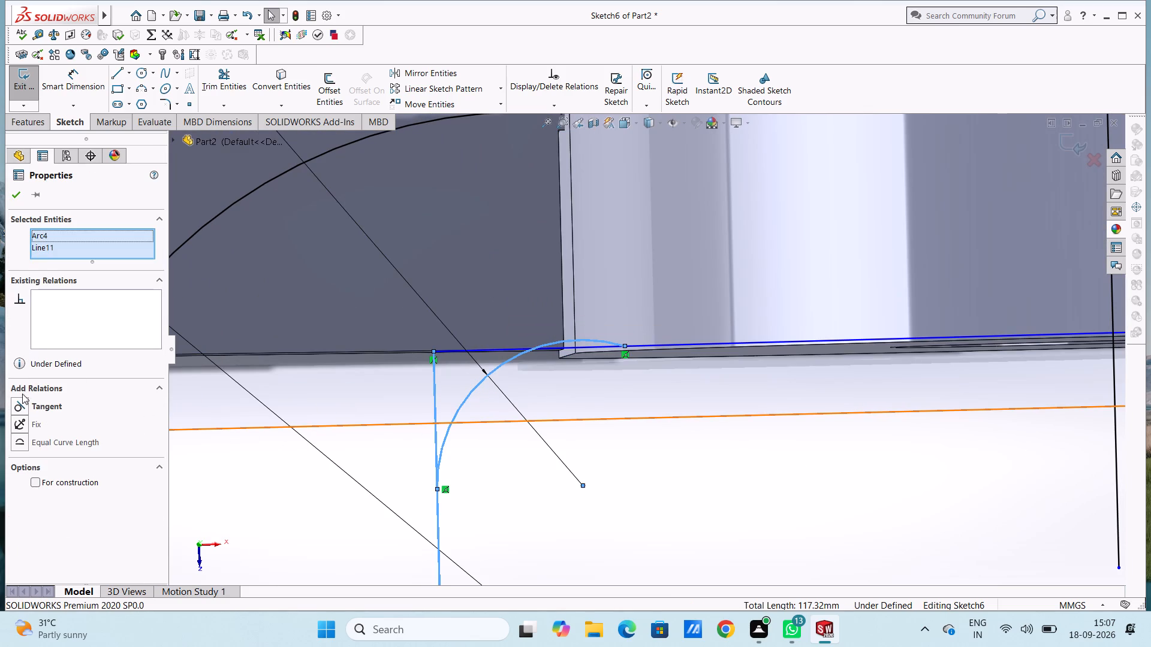
pyautogui.click(23, 404)
pyautogui.click(339, 392)
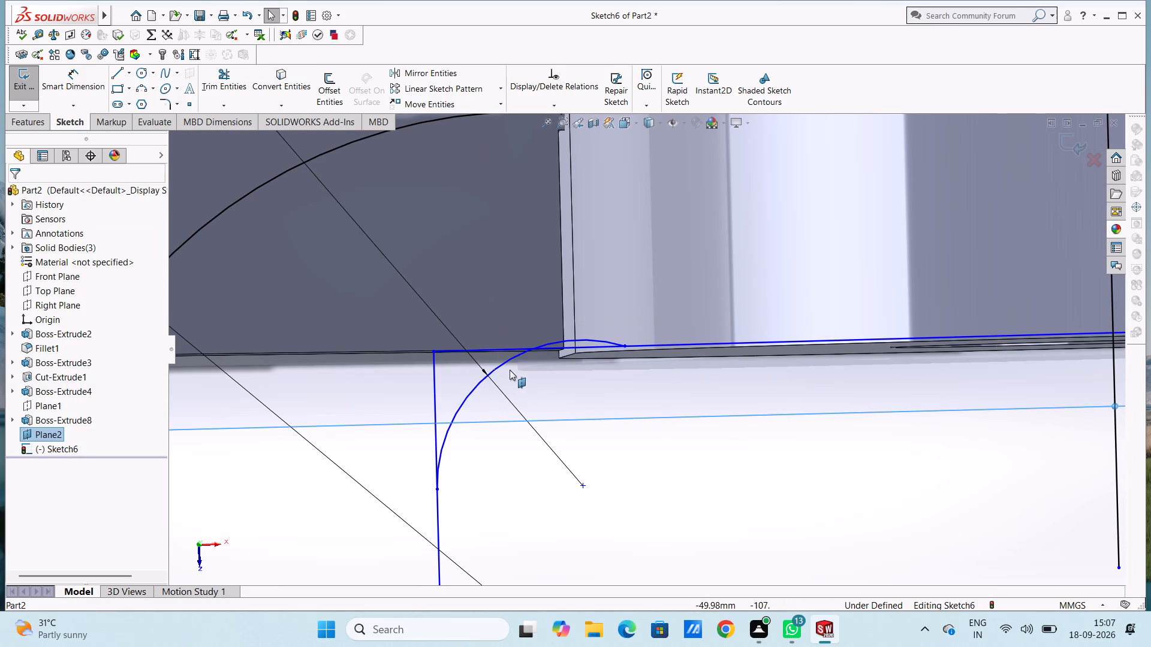
pyautogui.click(506, 363)
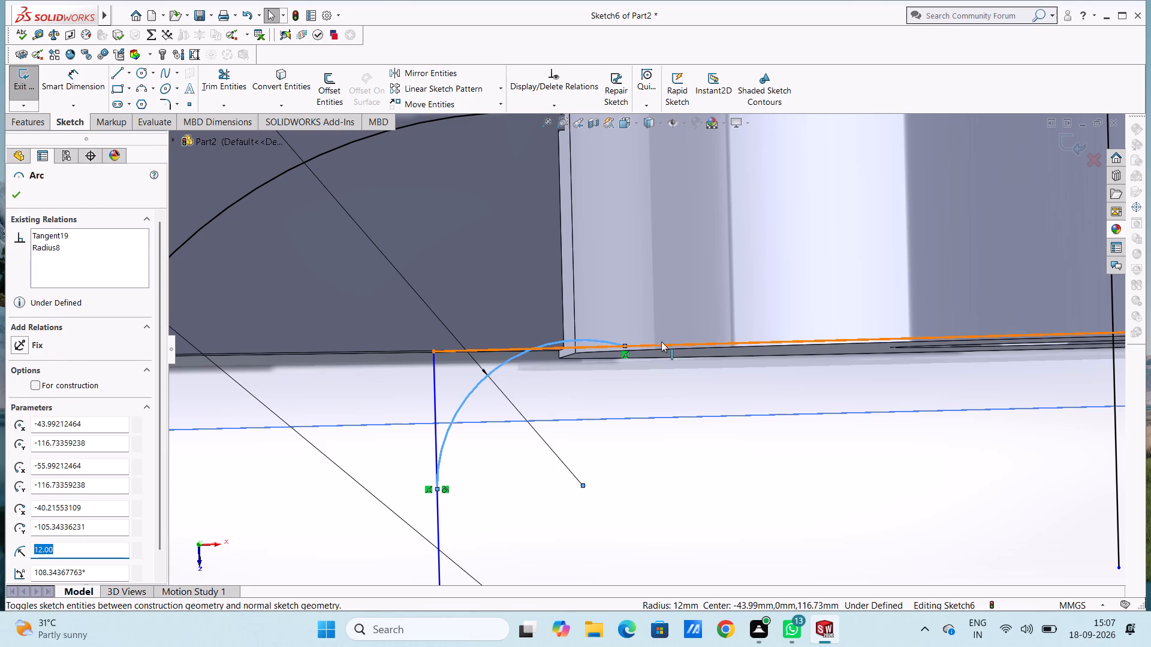
pyautogui.keyDown('ctrl'); pyautogui.click(665, 344); pyautogui.keyUp('ctrl')
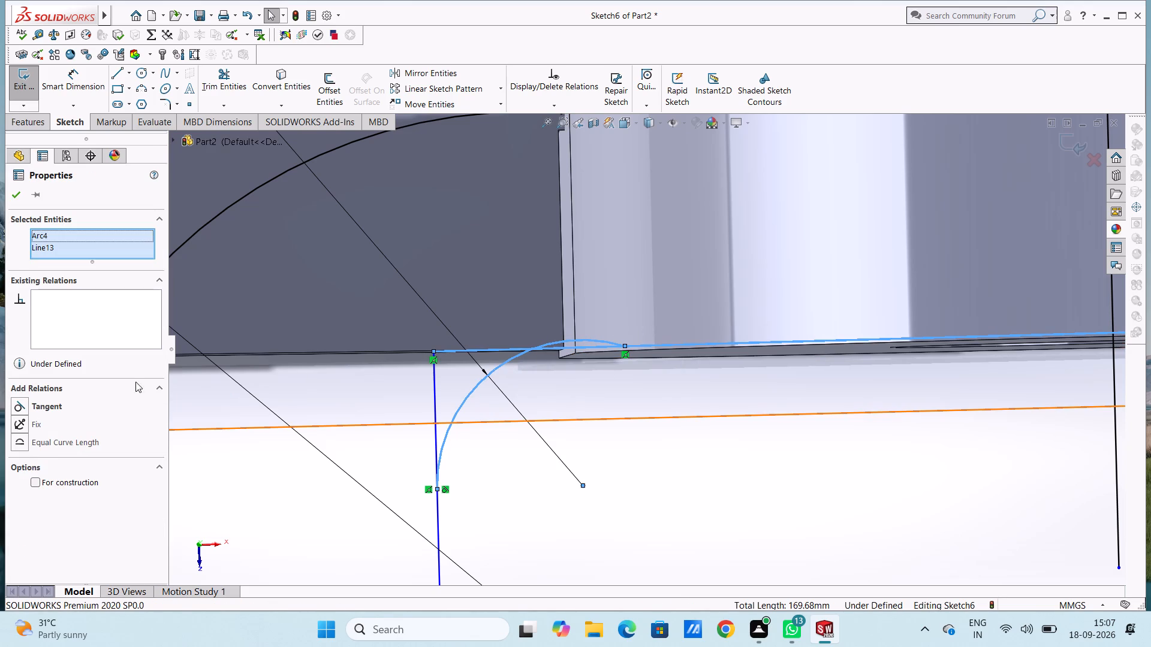
pyautogui.click(19, 399)
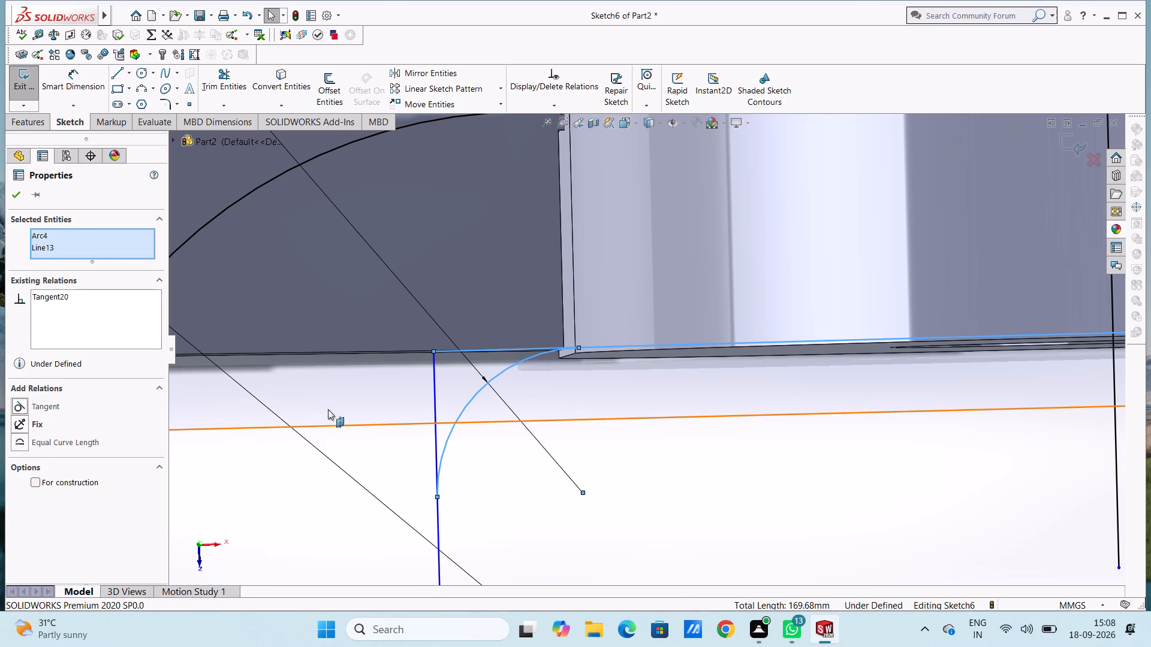
pyautogui.click(360, 394)
# Trim the horizontal and vertical line ends that extend past the 12 mm arc at the inner corner.
pyautogui.scroll(17, 360, 395)
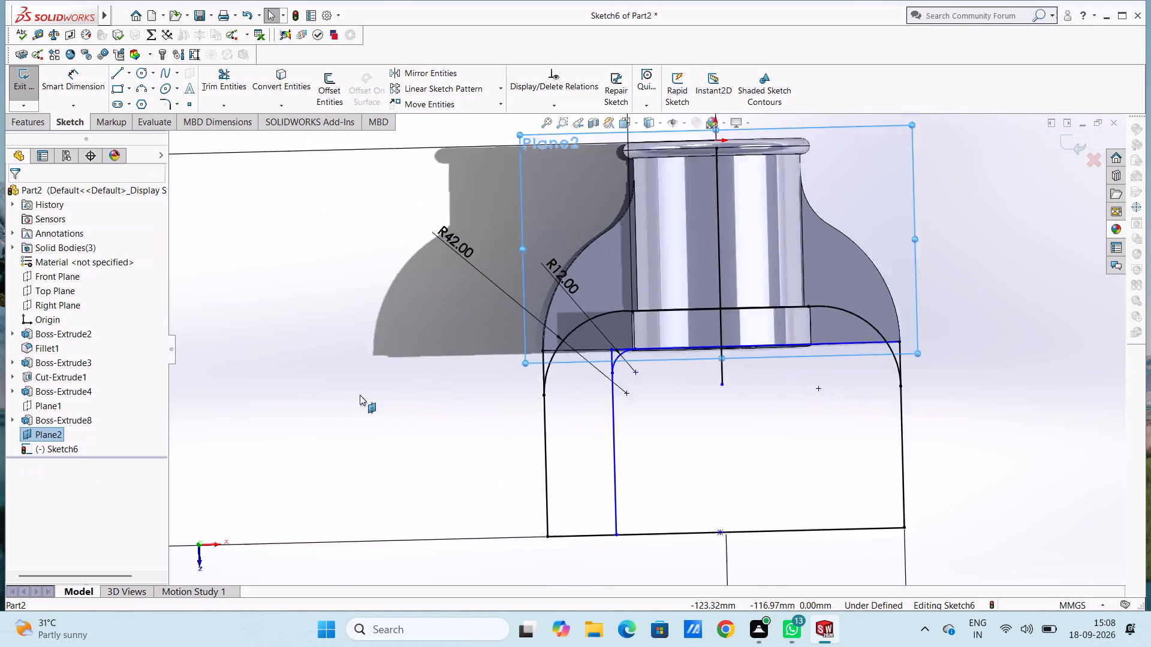
pyautogui.scroll(2, 360, 395)
pyautogui.scroll(-4, 701, 356)
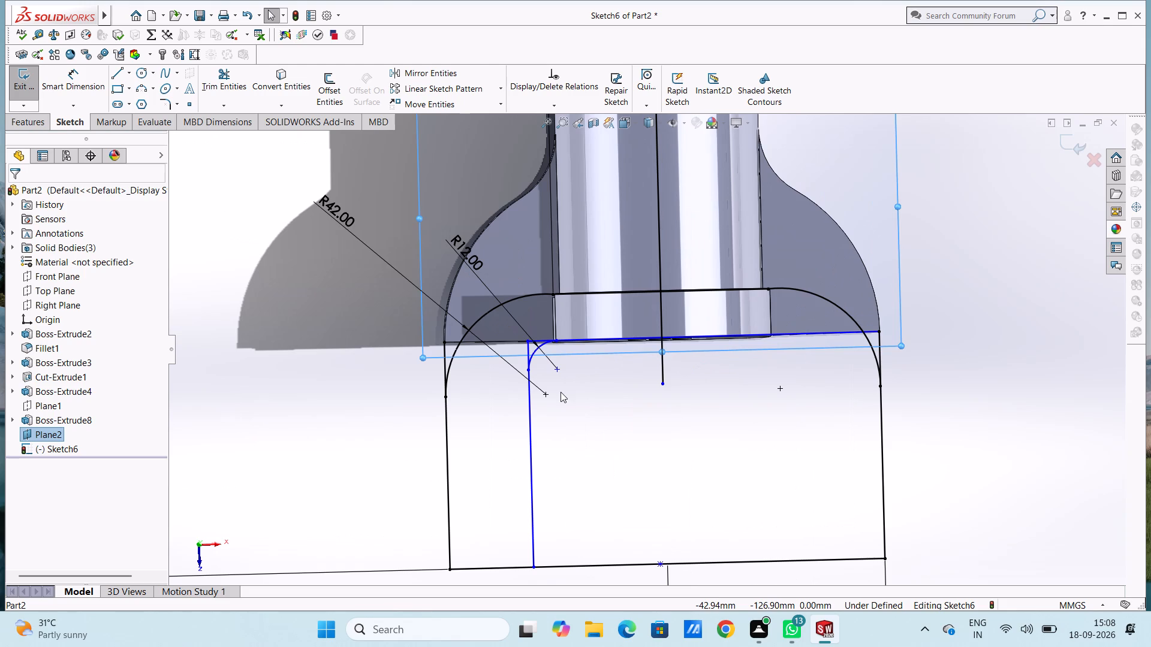
pyautogui.scroll(2, 561, 392)
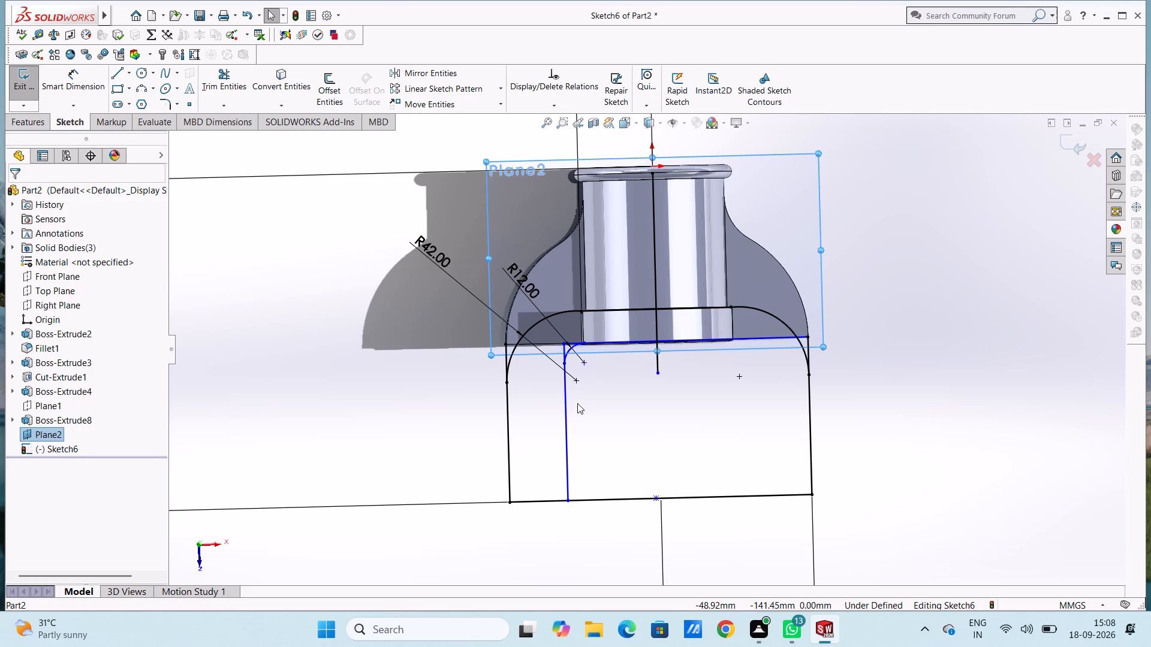
pyautogui.press('Escape')
pyautogui.press('Escape')
pyautogui.scroll(-5, 612, 358)
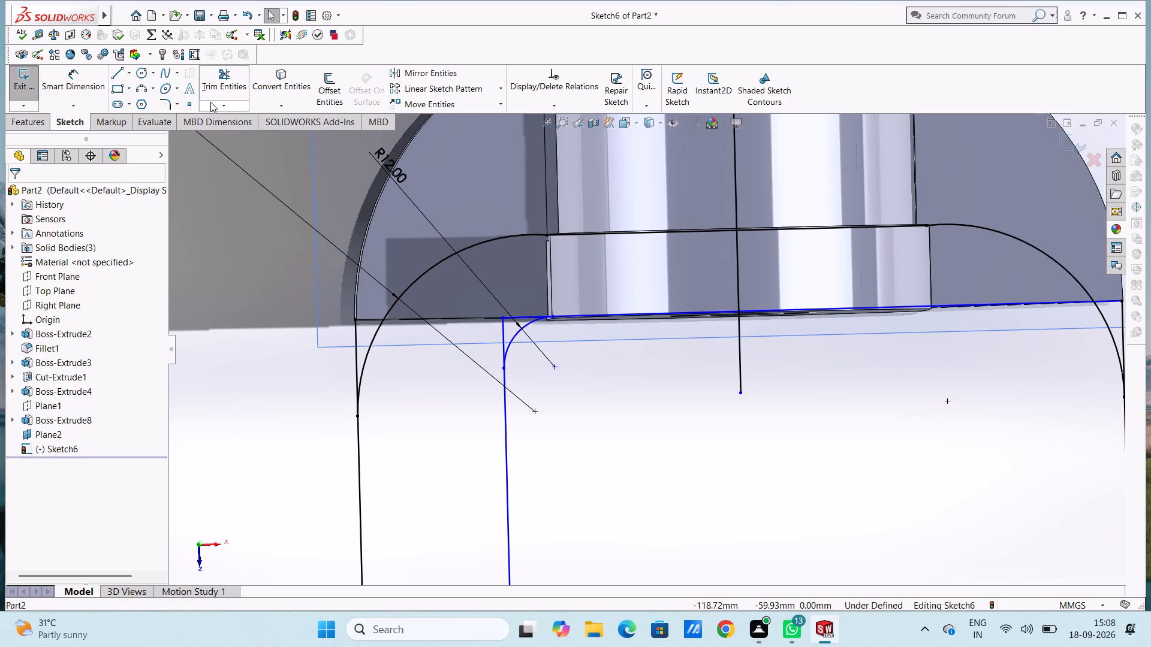
pyautogui.click(219, 83)
pyautogui.click(525, 313)
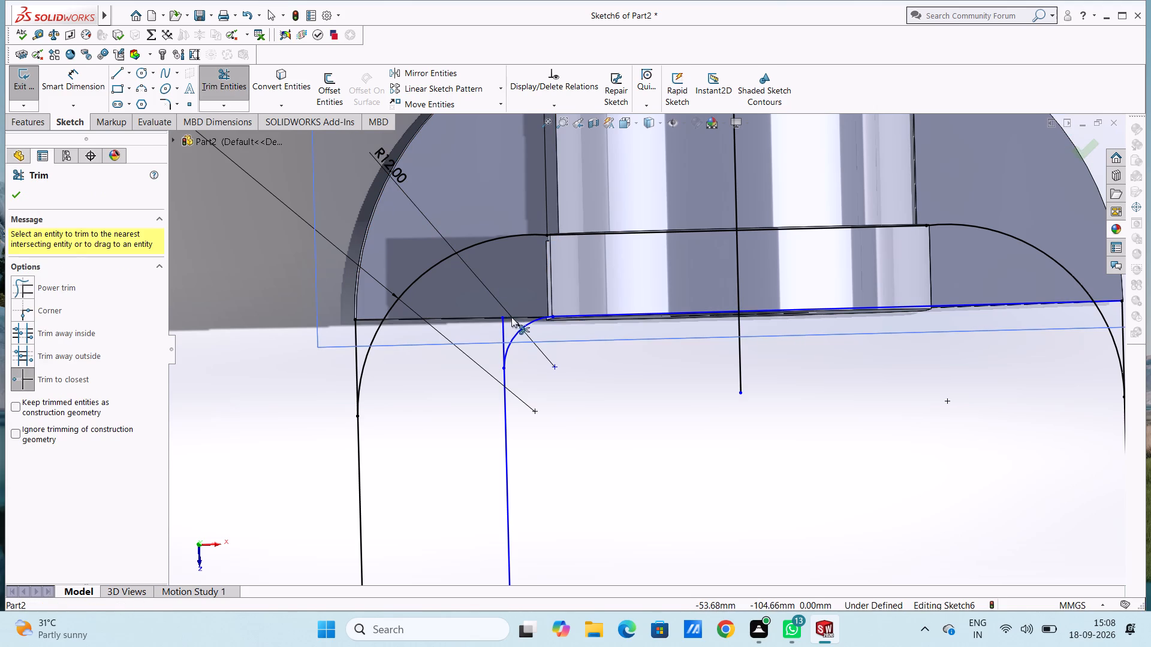
pyautogui.click(501, 337)
# Trim the leftover straight segments outside the right and left 42 mm outer arcs.
pyautogui.scroll(6, 533, 366)
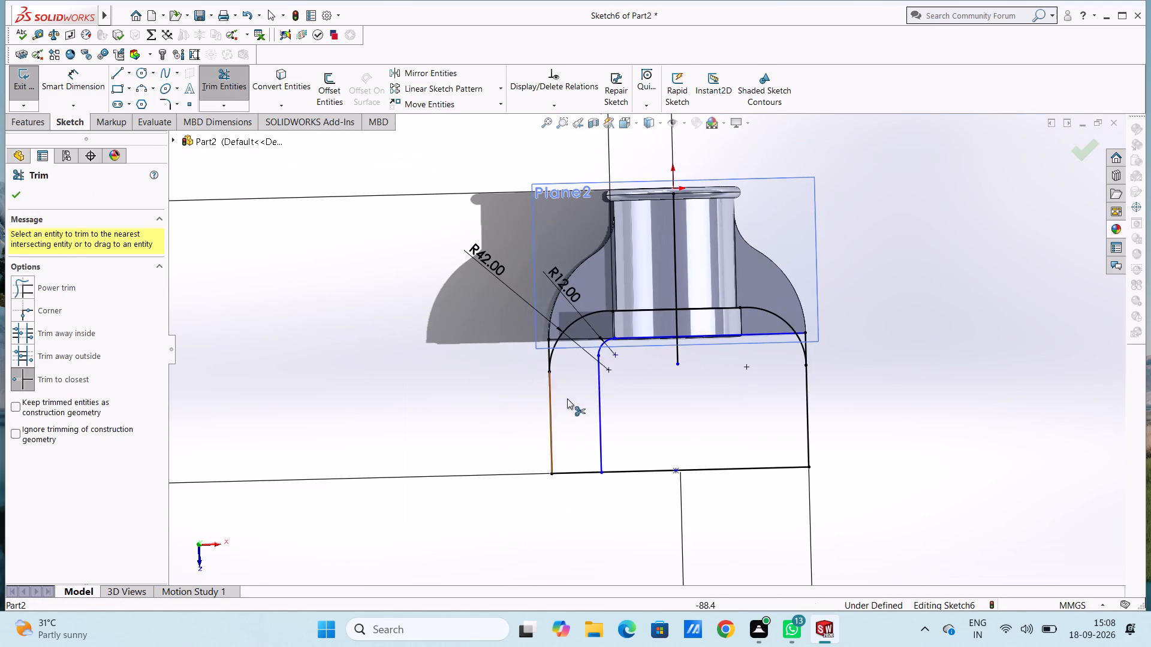
pyautogui.scroll(-6, 816, 334)
pyautogui.scroll(1, 816, 334)
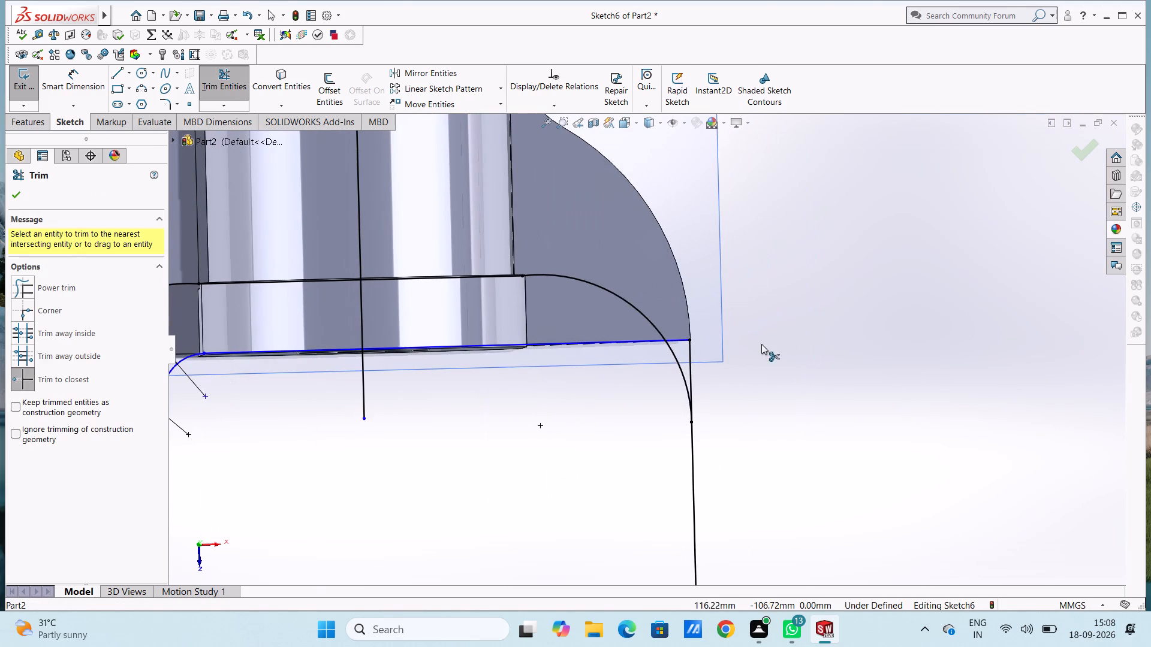
pyautogui.click(677, 337)
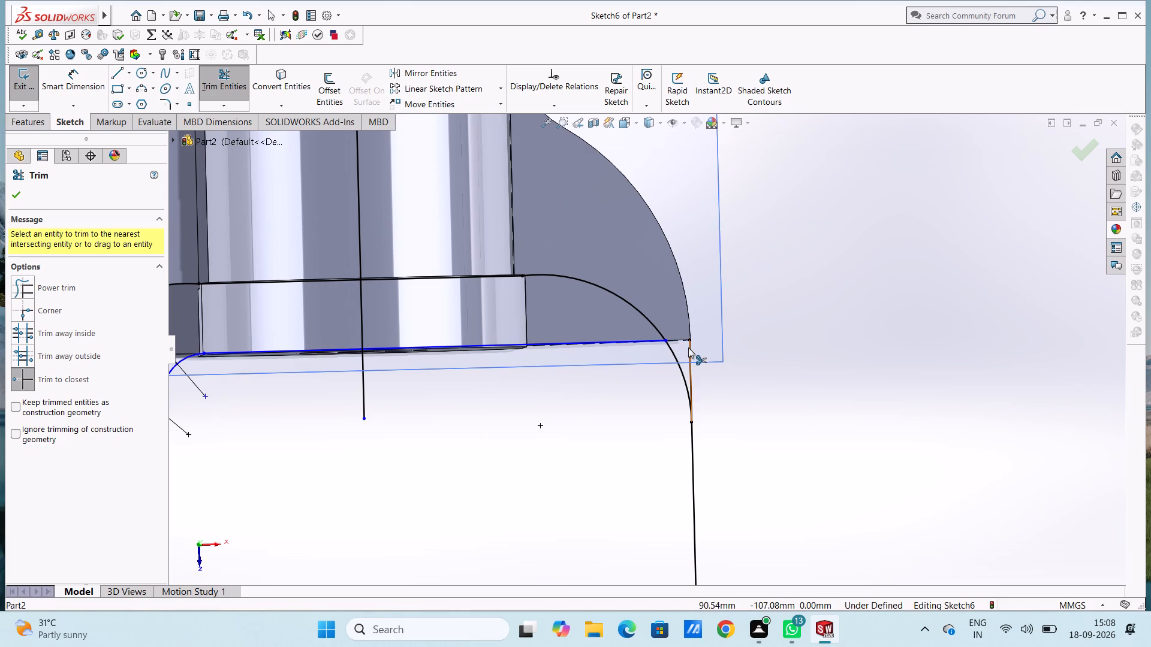
pyautogui.click(688, 347)
pyautogui.scroll(6, 690, 351)
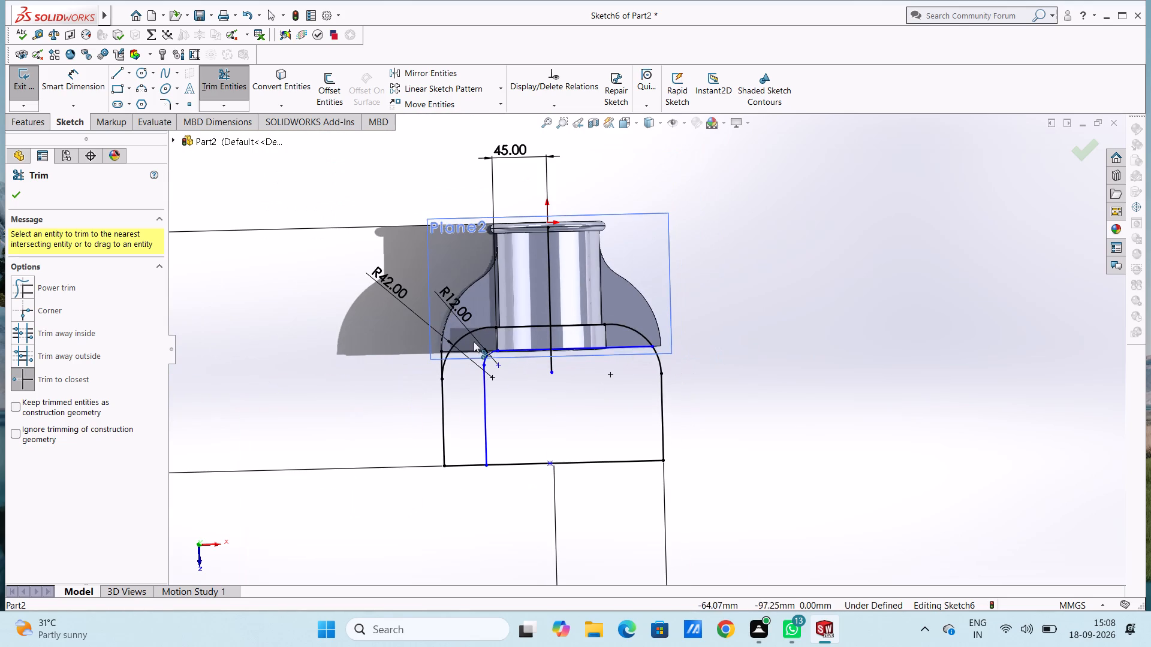
pyautogui.scroll(-4, 459, 339)
pyautogui.click(474, 373)
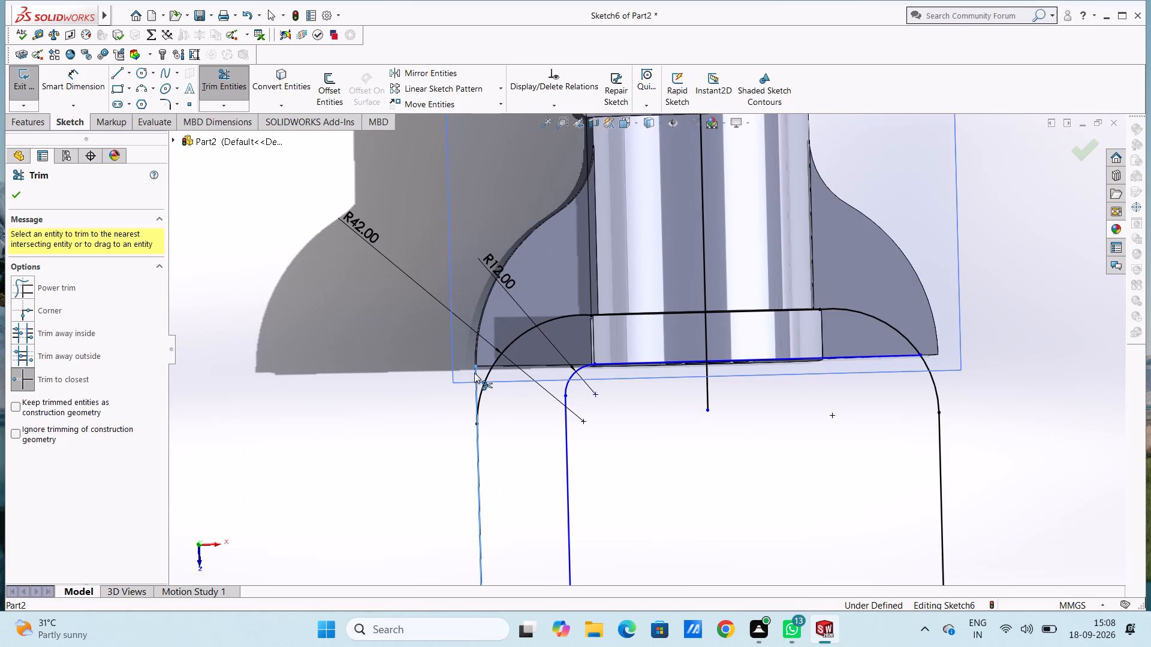
pyautogui.click(481, 364)
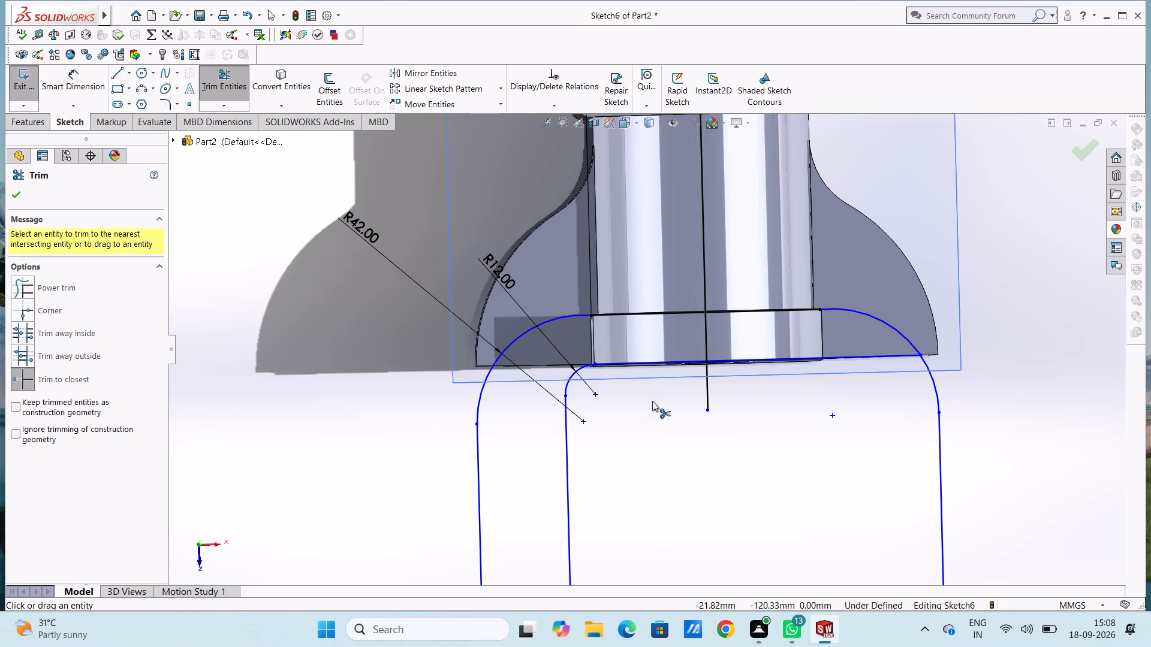
# Mirror the 12 mm inner arc and its inner vertical line about the vertical line along the cylinder's axis, keeping the originals.
pyautogui.press('Escape')
pyautogui.press('Escape')
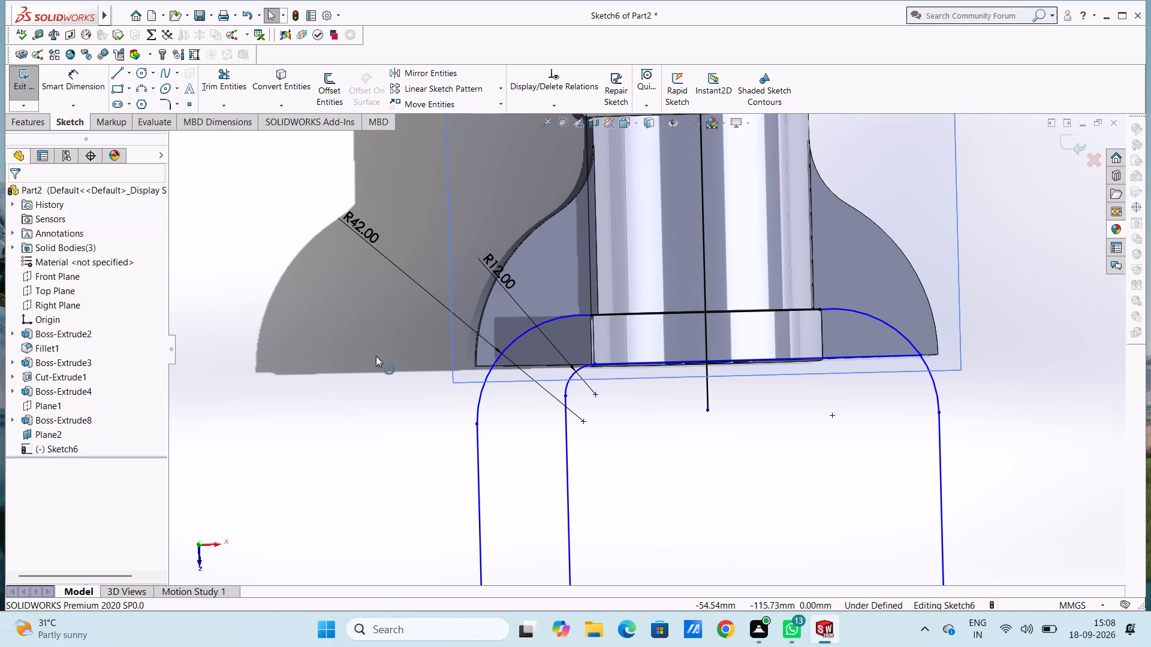
pyautogui.click(415, 73)
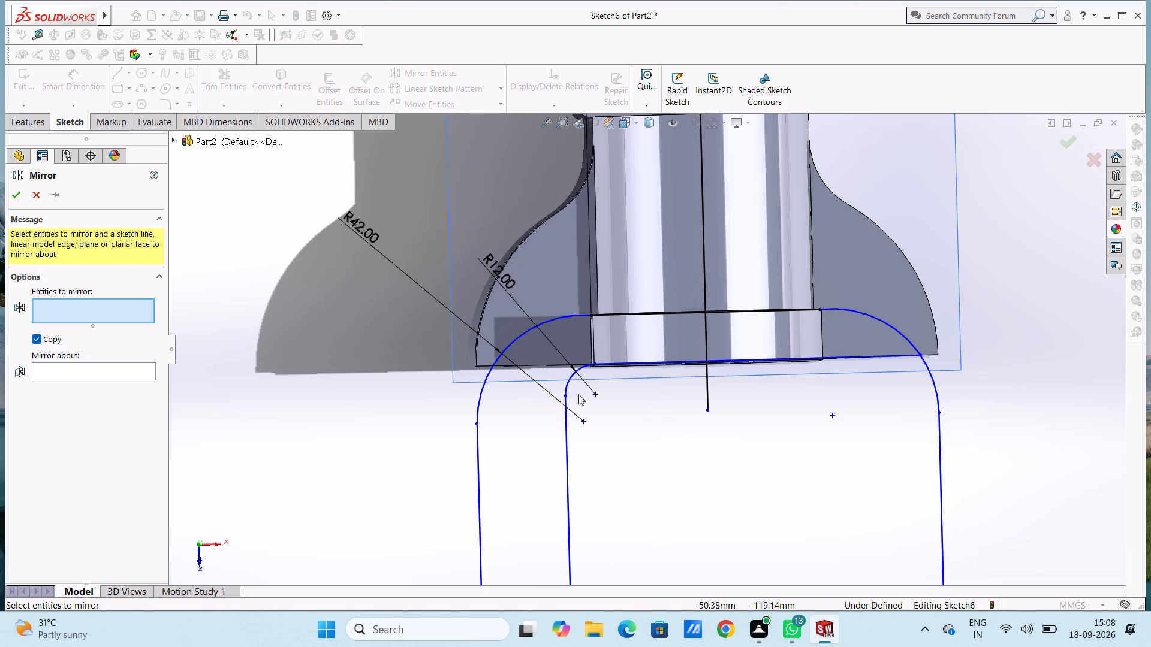
pyautogui.click(573, 374)
pyautogui.click(569, 421)
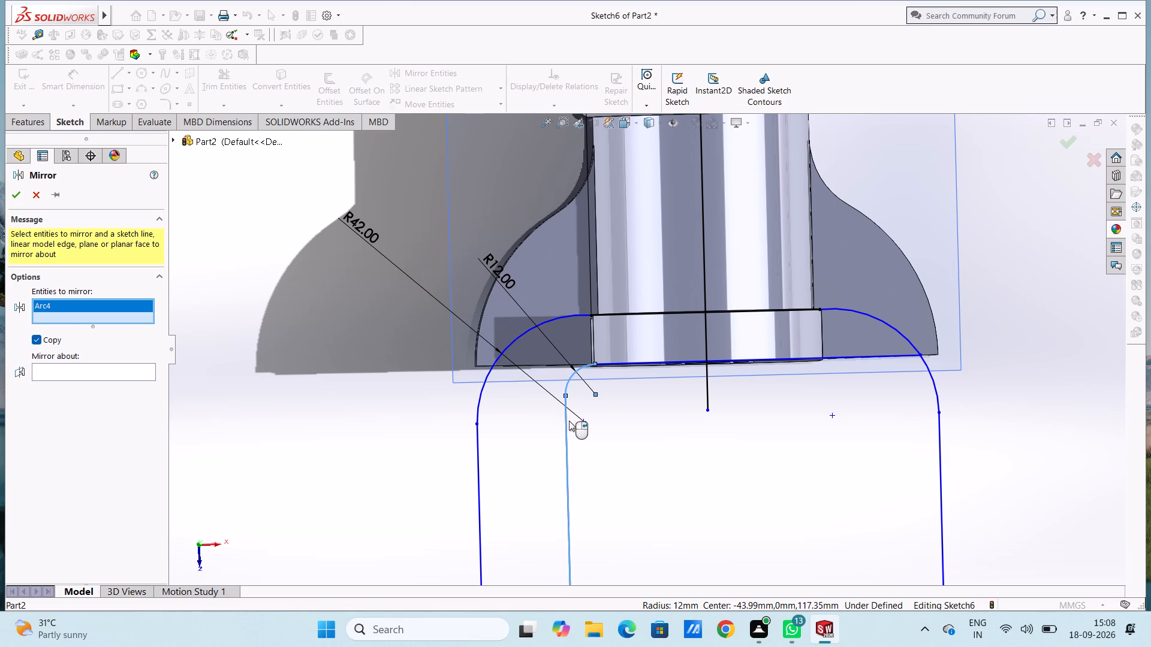
pyautogui.click(139, 384)
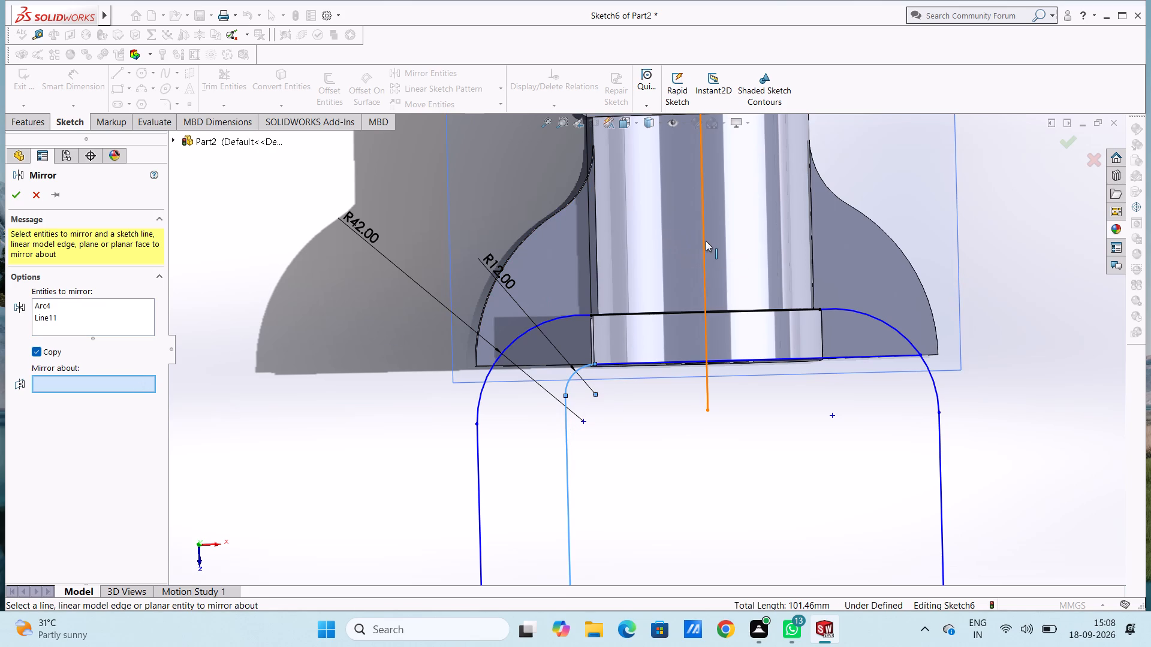
pyautogui.click(706, 241)
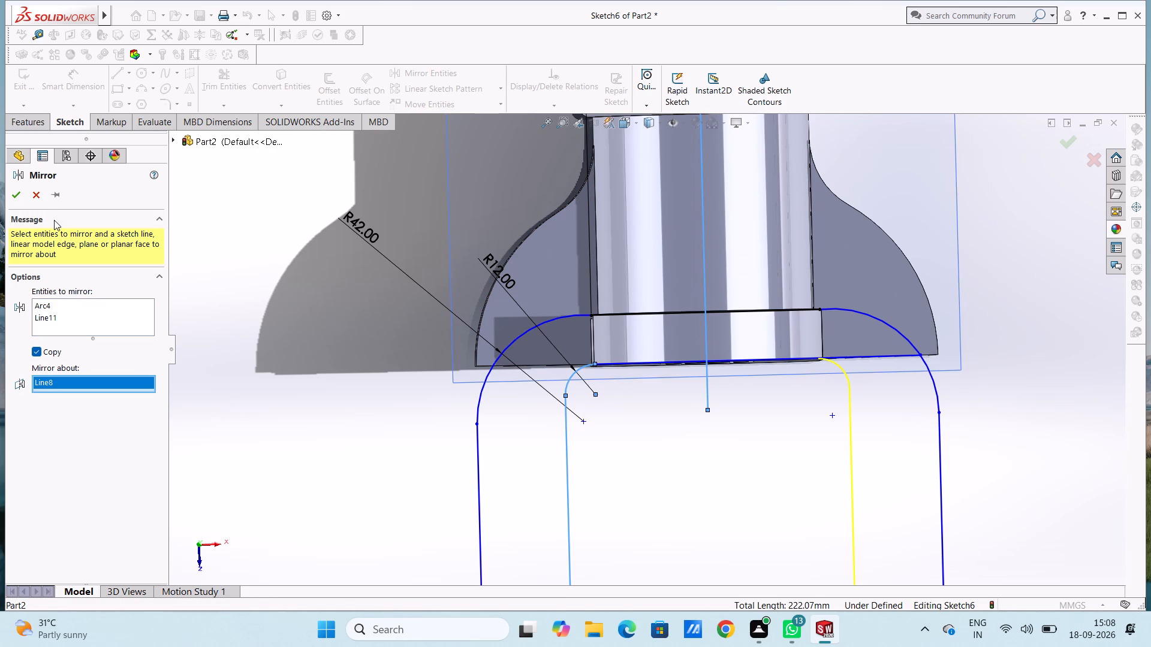
pyautogui.click(17, 198)
pyautogui.click(255, 226)
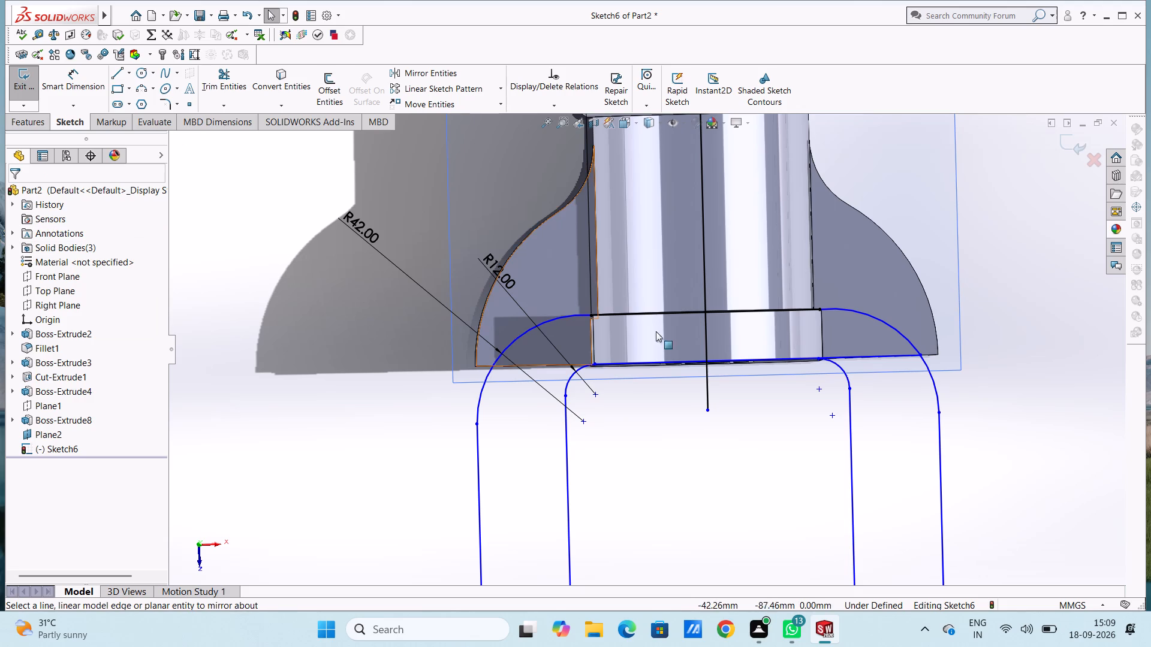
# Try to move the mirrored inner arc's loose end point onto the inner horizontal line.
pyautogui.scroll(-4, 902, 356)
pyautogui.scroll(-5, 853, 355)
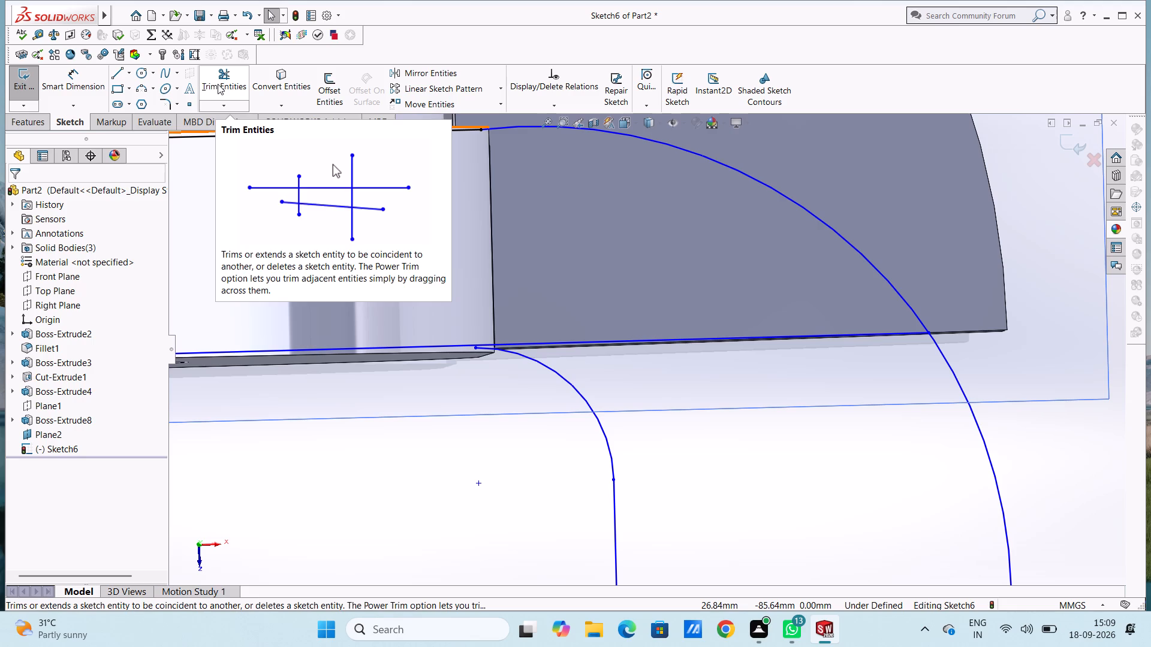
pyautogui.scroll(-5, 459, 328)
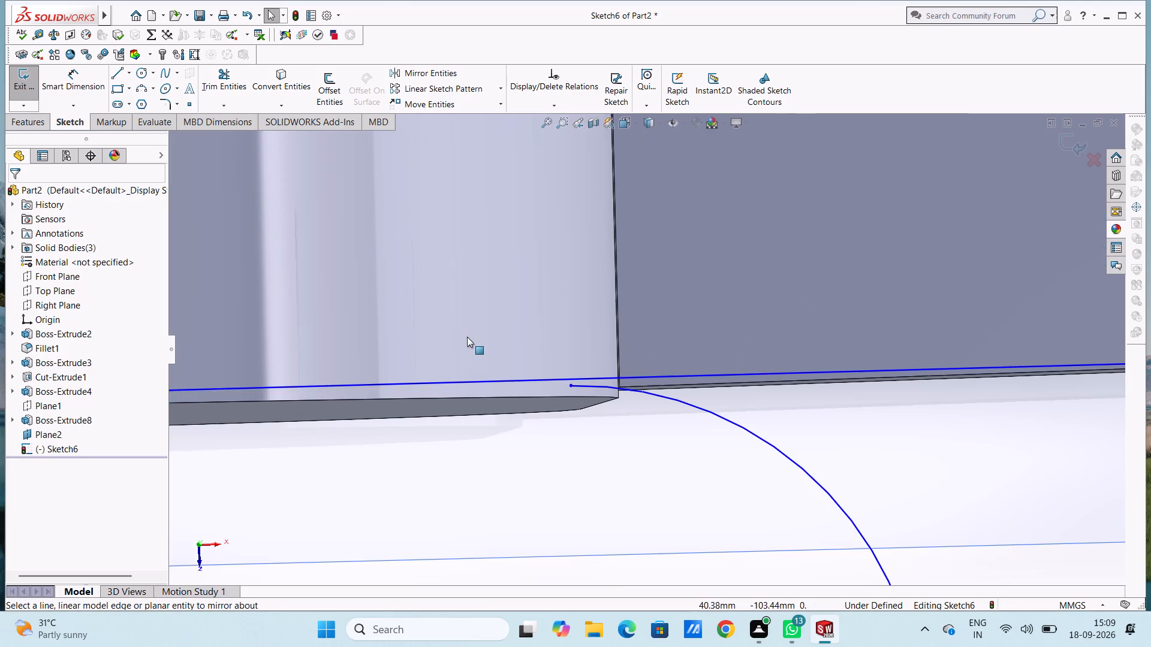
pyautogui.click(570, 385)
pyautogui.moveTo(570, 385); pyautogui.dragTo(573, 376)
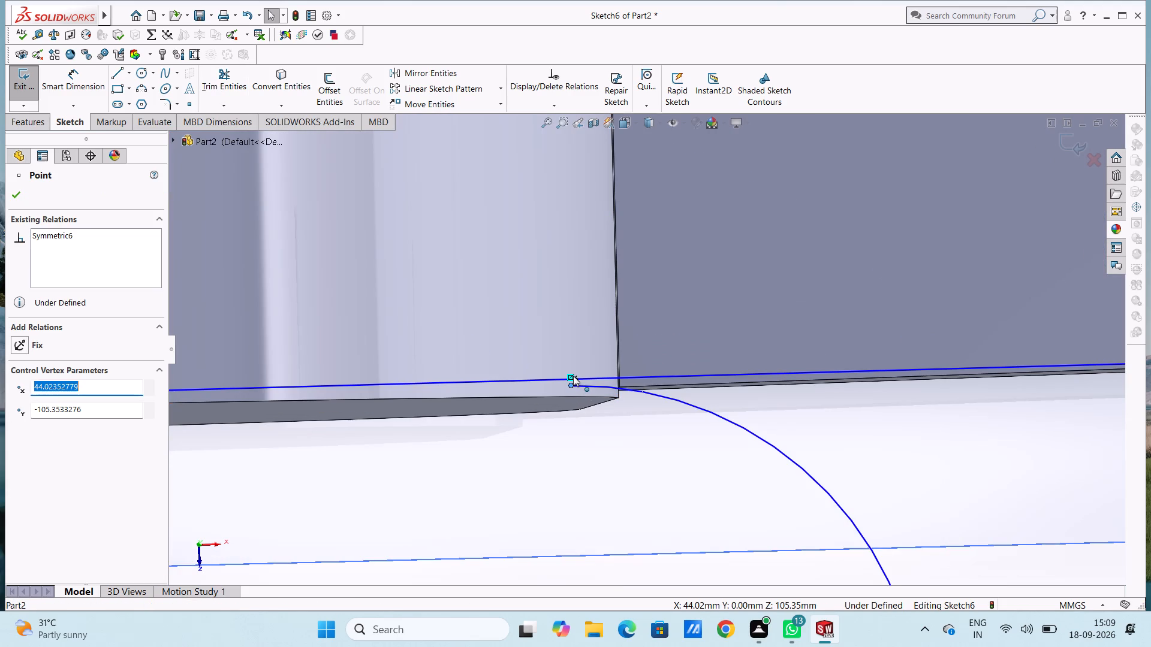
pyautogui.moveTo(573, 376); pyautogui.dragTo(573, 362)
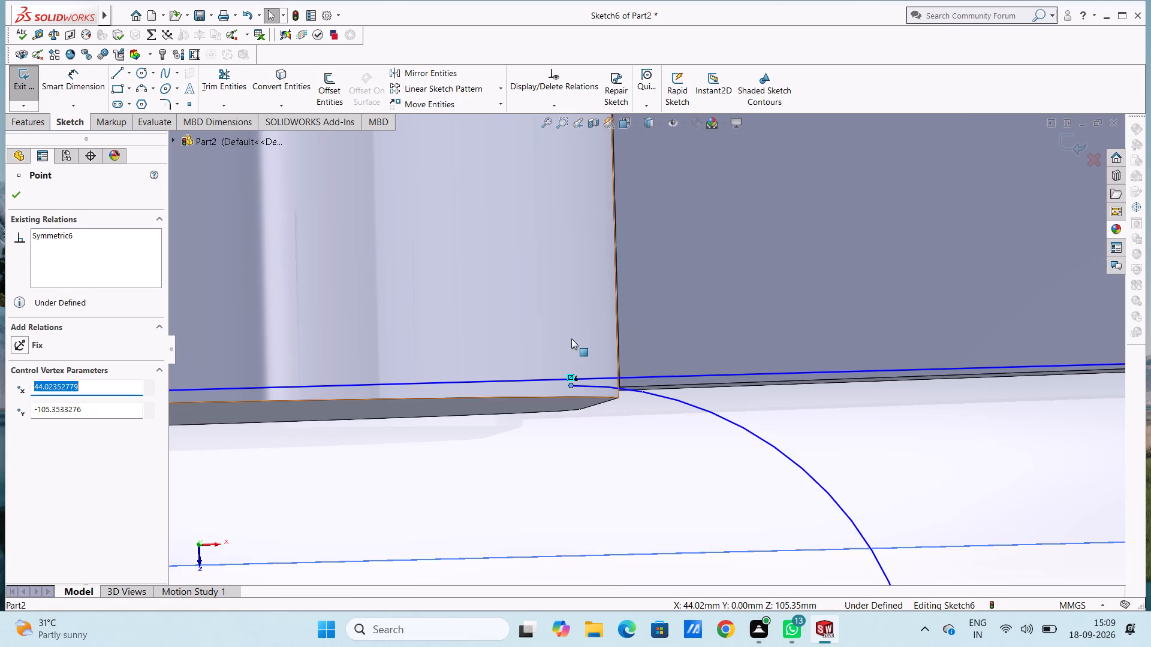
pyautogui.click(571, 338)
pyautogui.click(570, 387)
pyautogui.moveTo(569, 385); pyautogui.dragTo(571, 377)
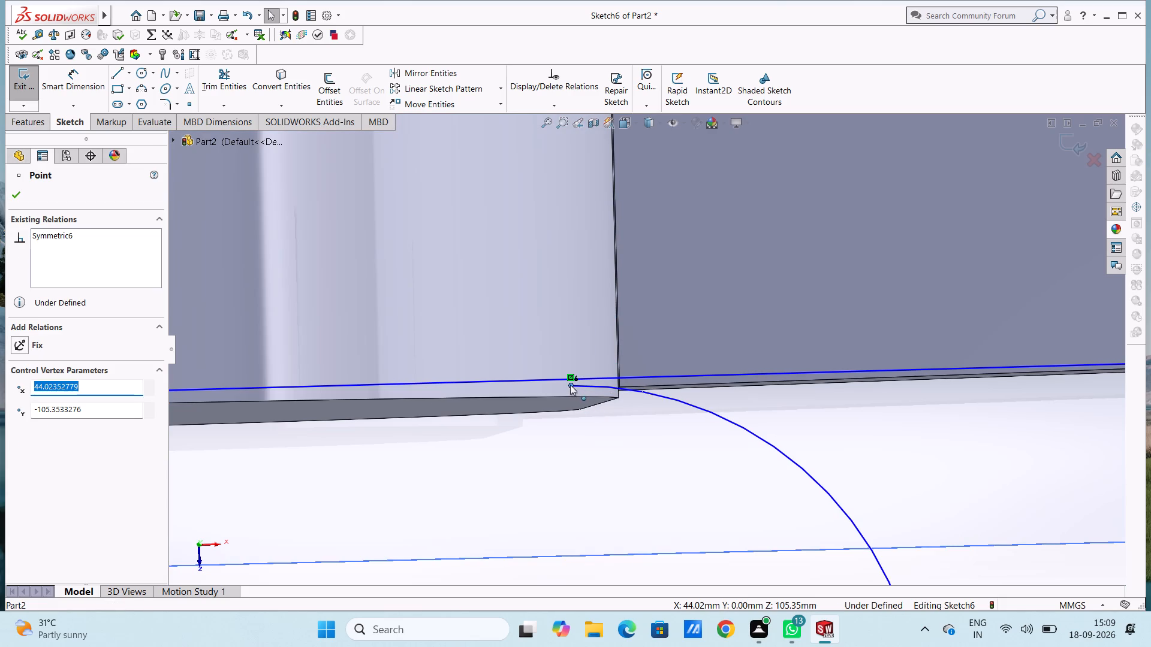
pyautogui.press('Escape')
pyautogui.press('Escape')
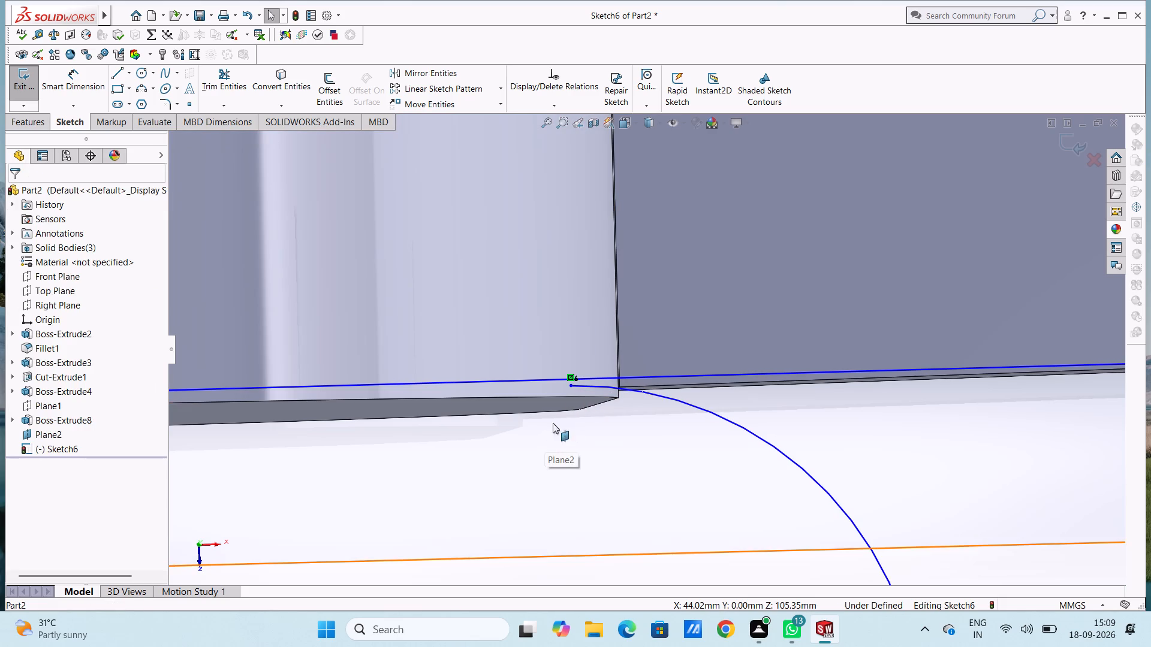
# Make the mirrored inner arc's loose end point coincident with the inner horizontal line.
pyautogui.click(571, 385)
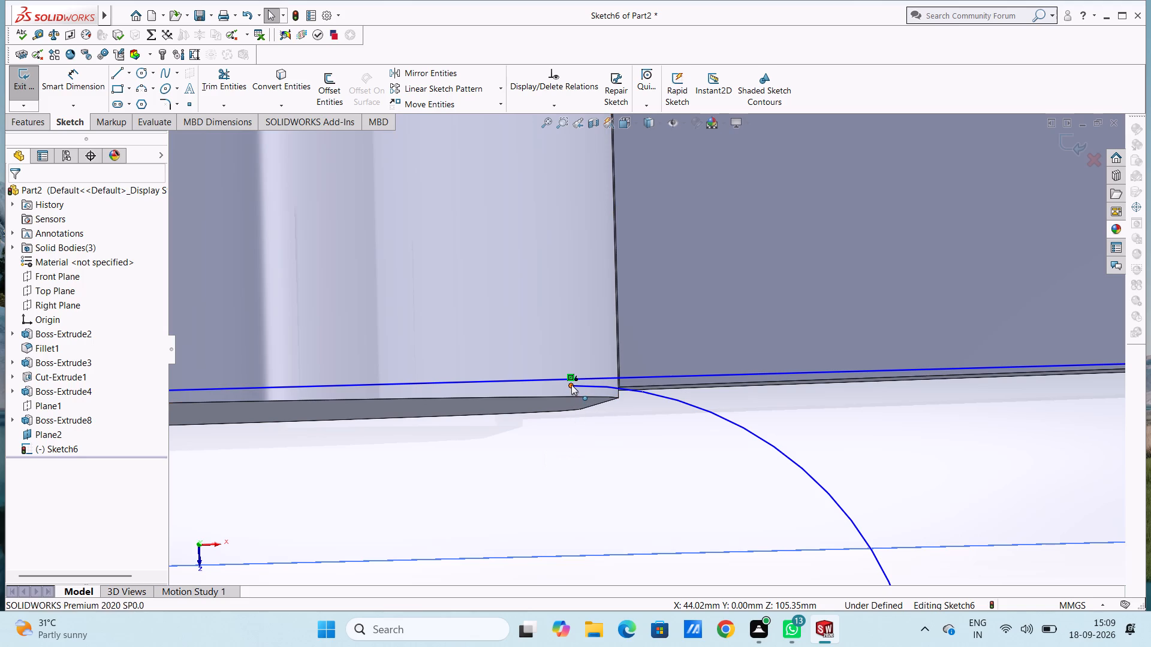
pyautogui.keyDown('ctrl'); pyautogui.click(549, 380); pyautogui.keyUp('ctrl')
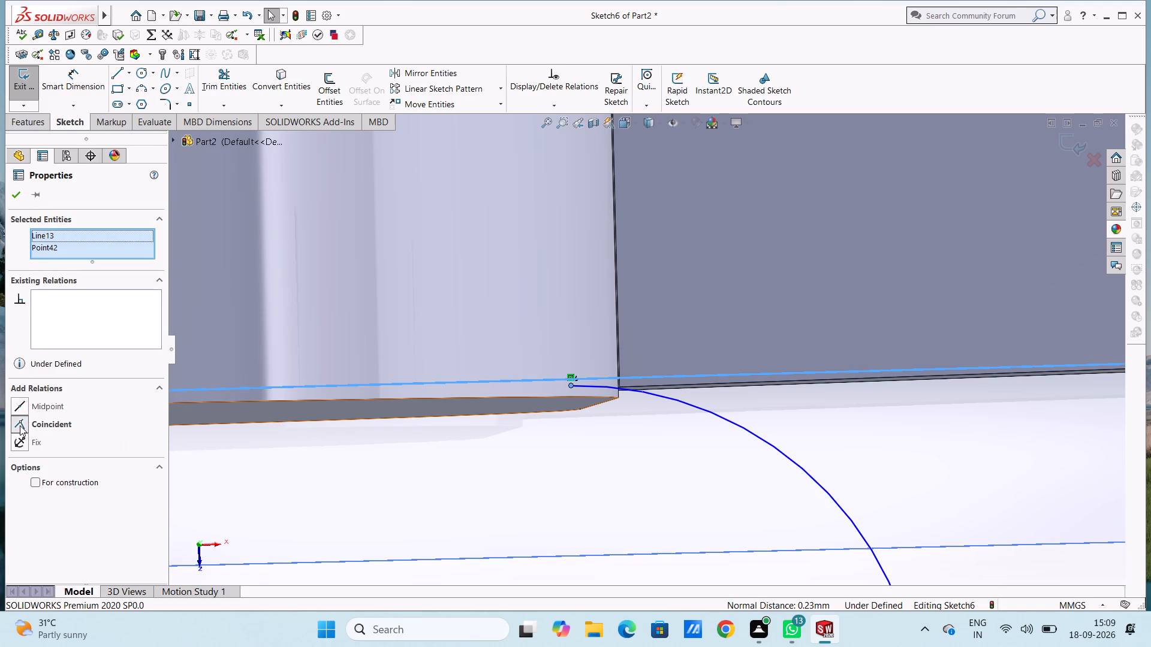
pyautogui.click(20, 425)
pyautogui.click(406, 458)
# Trim the inner horizontal line's excess between the mirrored inner arc and the 42 mm outer arc.
pyautogui.scroll(3, 414, 458)
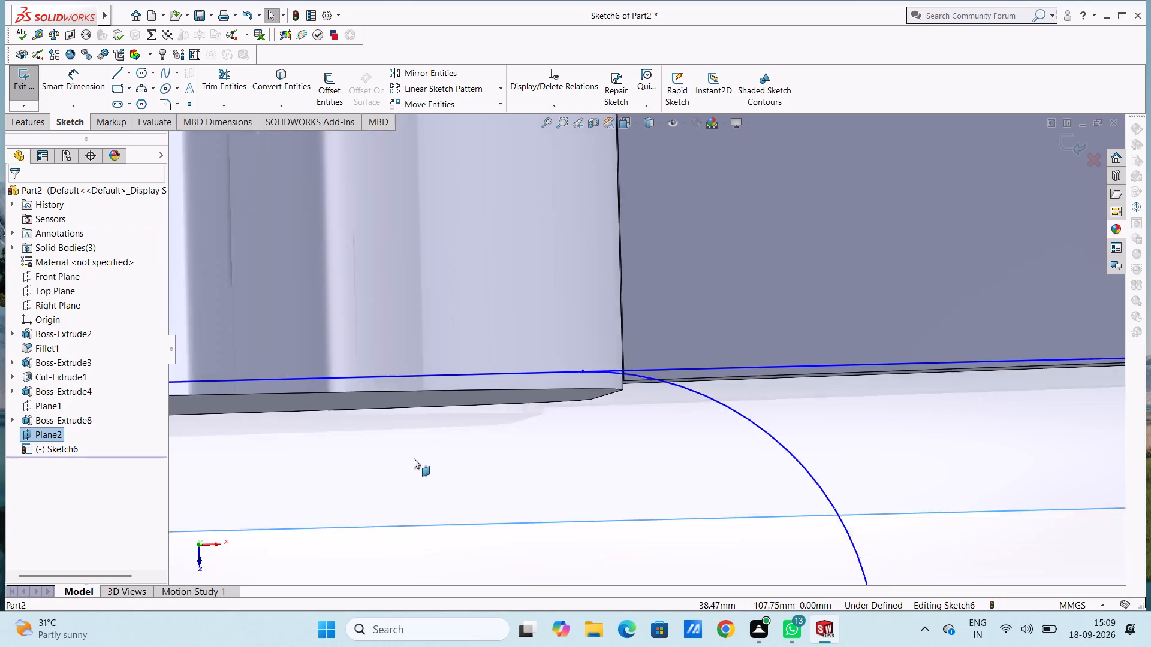
pyautogui.scroll(13, 414, 458)
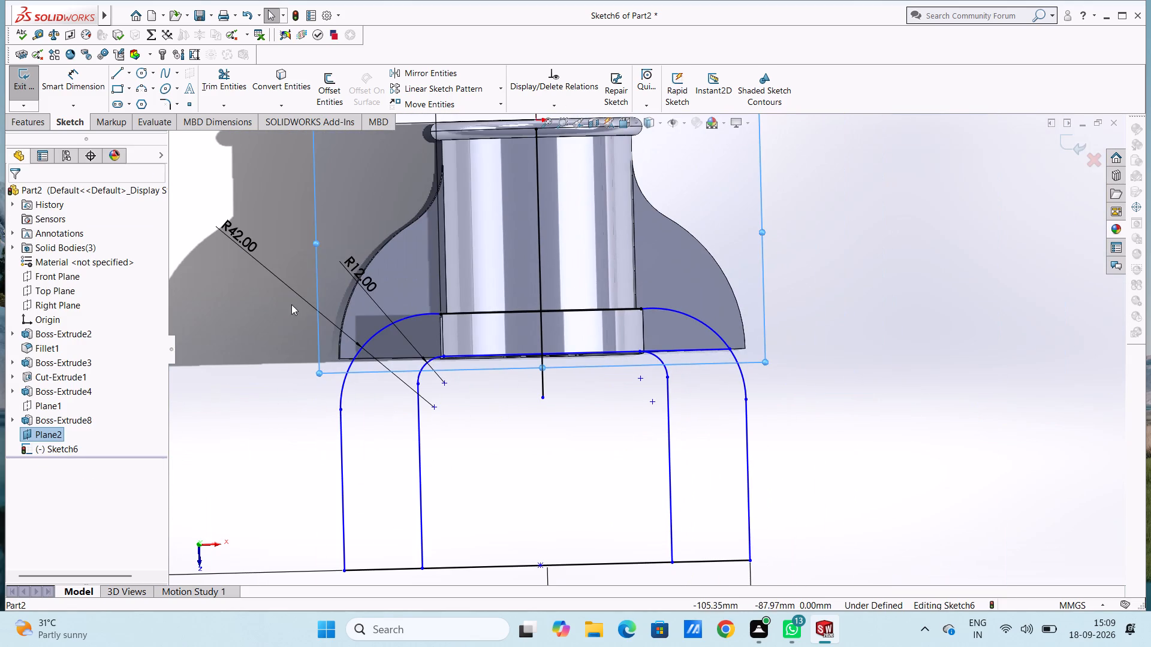
pyautogui.click(218, 78)
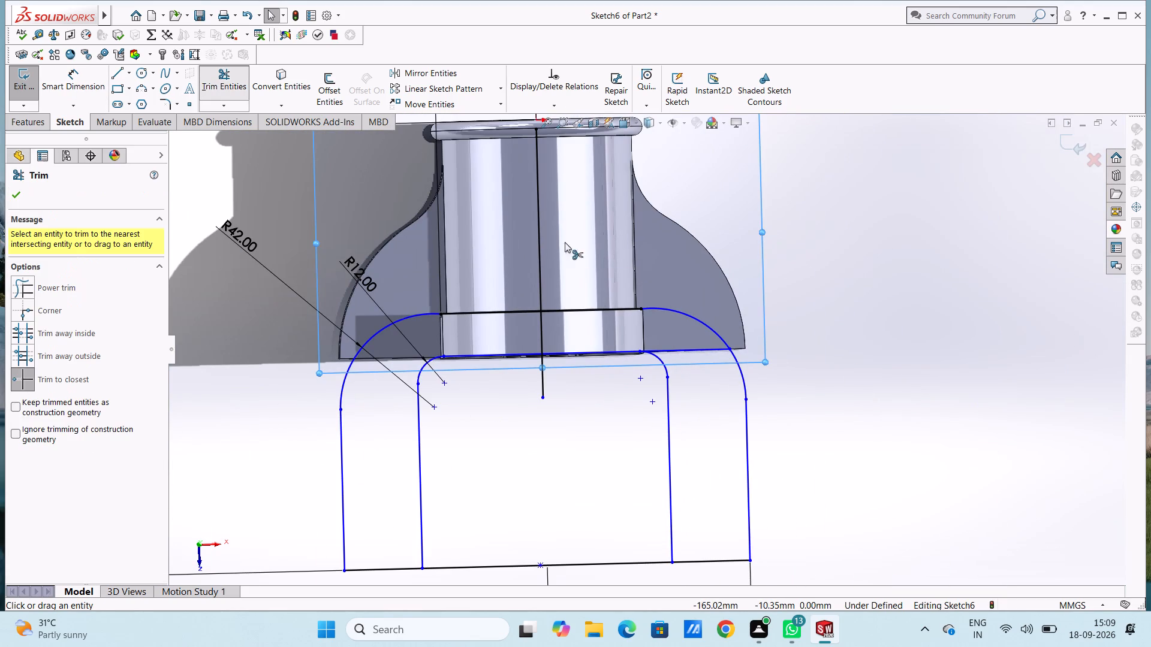
pyautogui.scroll(-6, 665, 316)
pyautogui.doubleClick(608, 297)
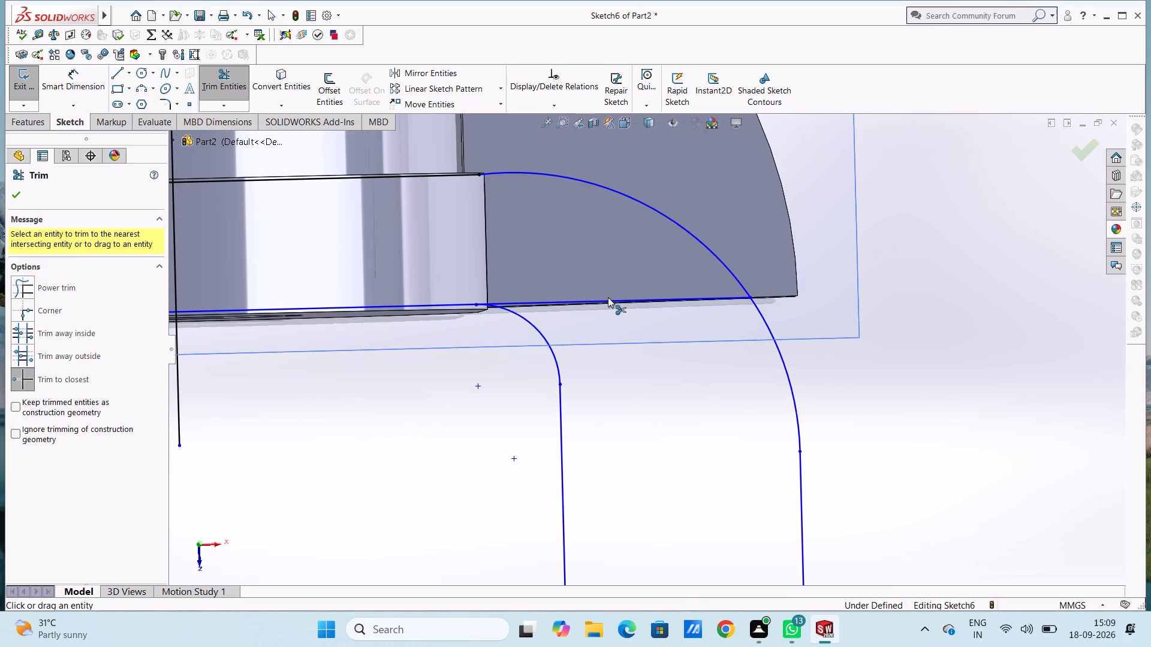
pyautogui.click(600, 297)
pyautogui.doubleClick(586, 302)
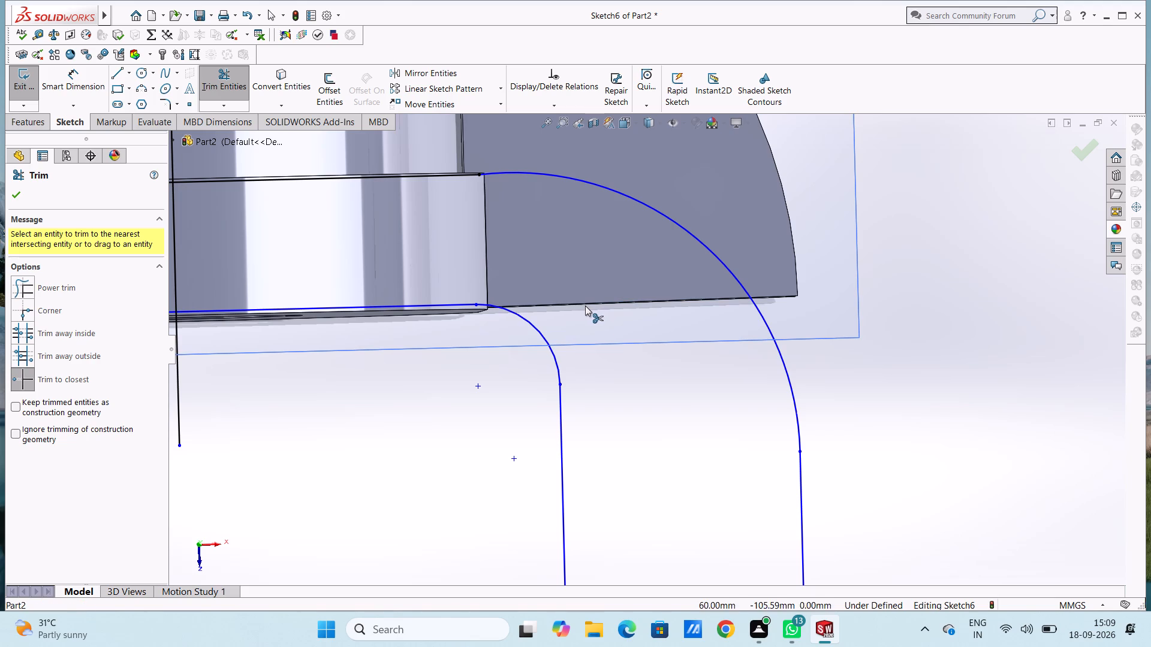
pyautogui.click(585, 306)
pyautogui.moveTo(587, 309); pyautogui.dragTo(607, 341)
pyautogui.click(615, 347)
# Trim the base line segment between the two inner vertical lines, accepting the removal of its midpoint relation.
pyautogui.scroll(5, 619, 347)
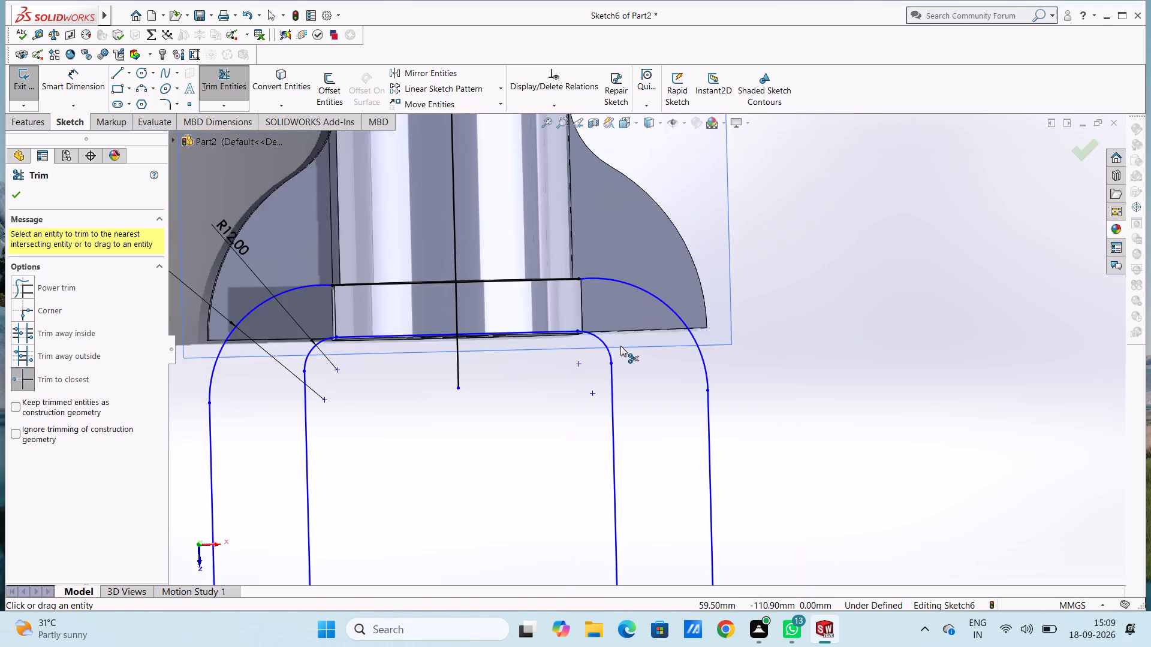
pyautogui.scroll(4, 620, 346)
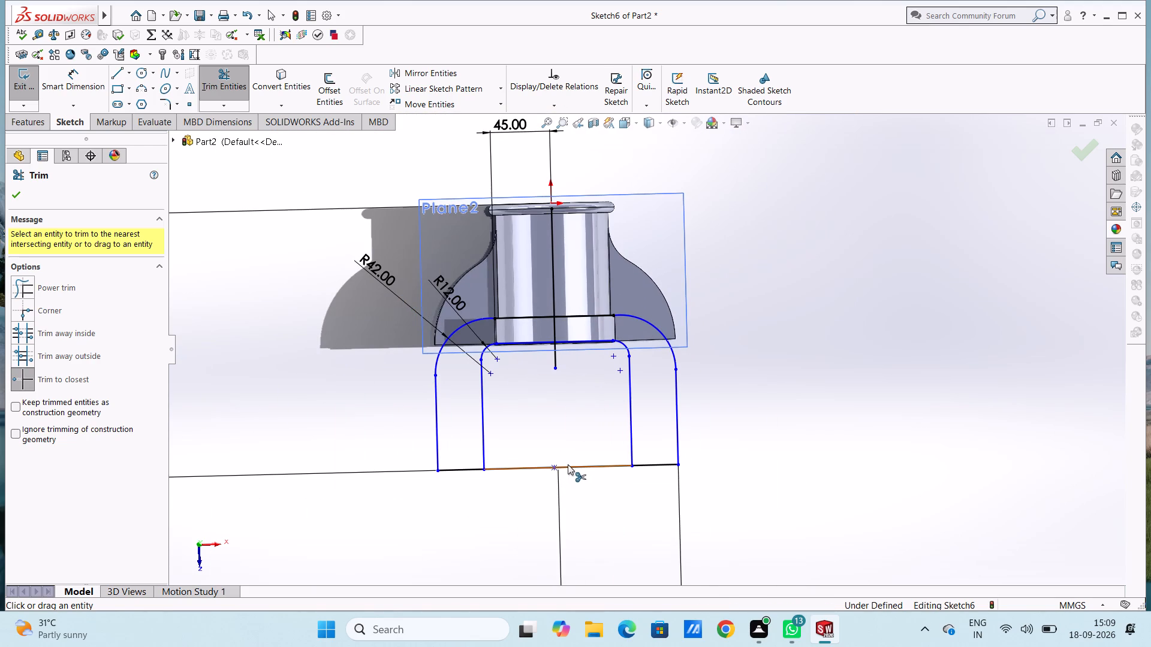
pyautogui.doubleClick(569, 464)
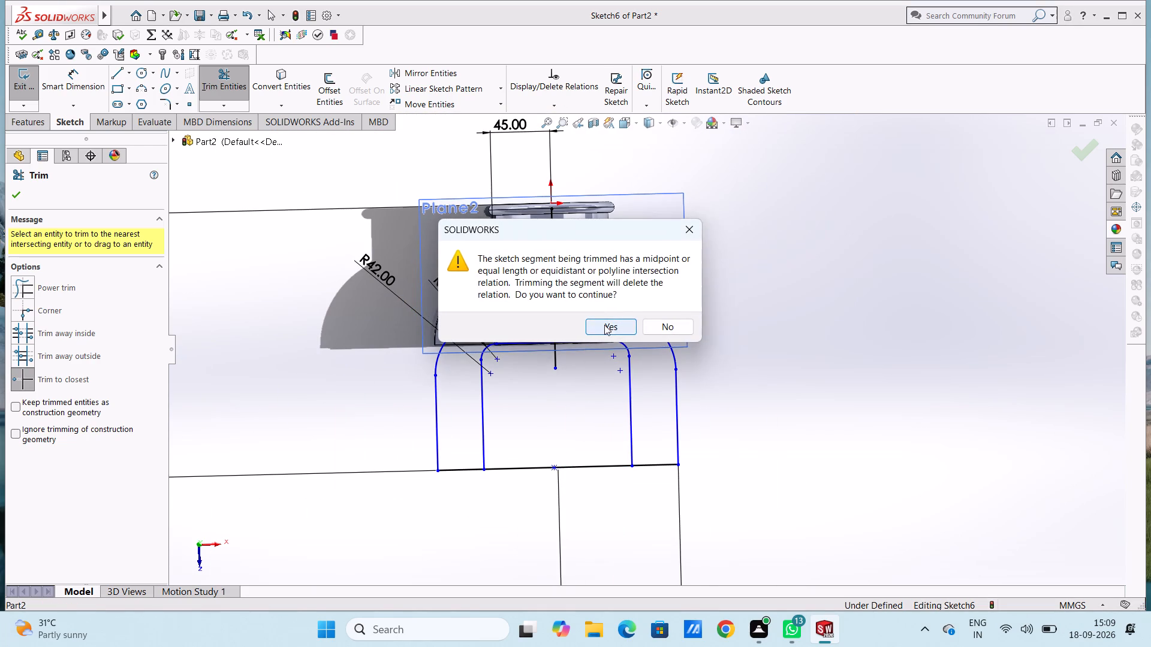
pyautogui.click(605, 325)
pyautogui.click(584, 468)
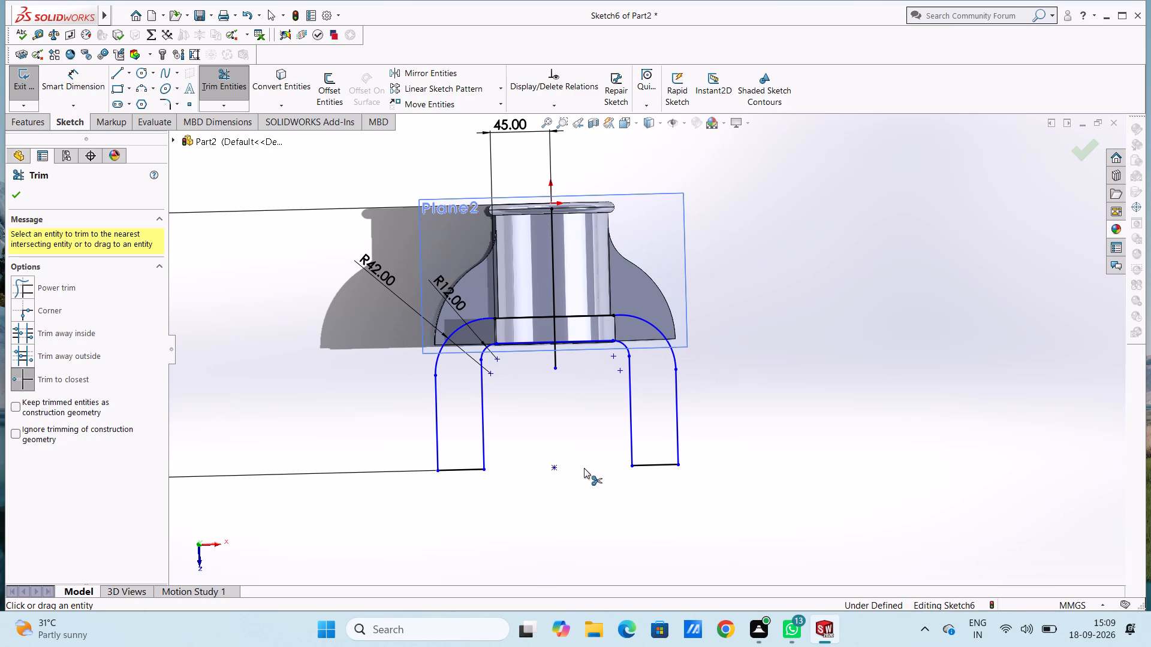
pyautogui.click(584, 468)
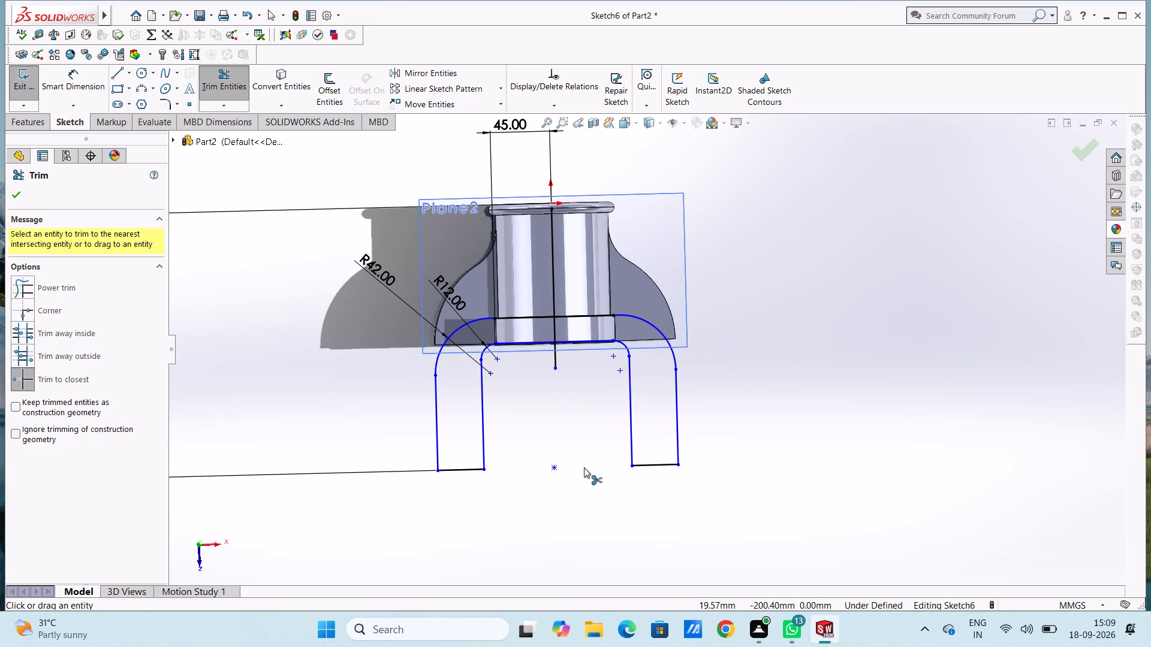
# Delete the sketch line along the cylinder's axis that served as the mirror line.
pyautogui.hotkey('ctrl', '7')
pyautogui.press('Escape')
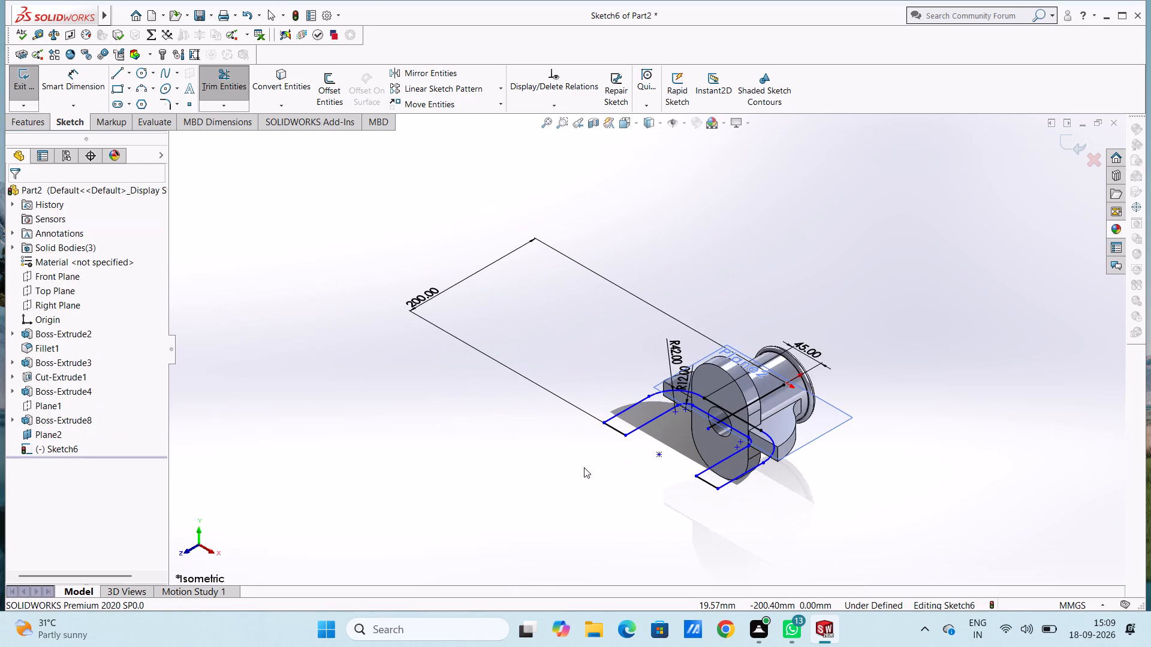
pyautogui.press('Escape')
pyautogui.press('Escape')
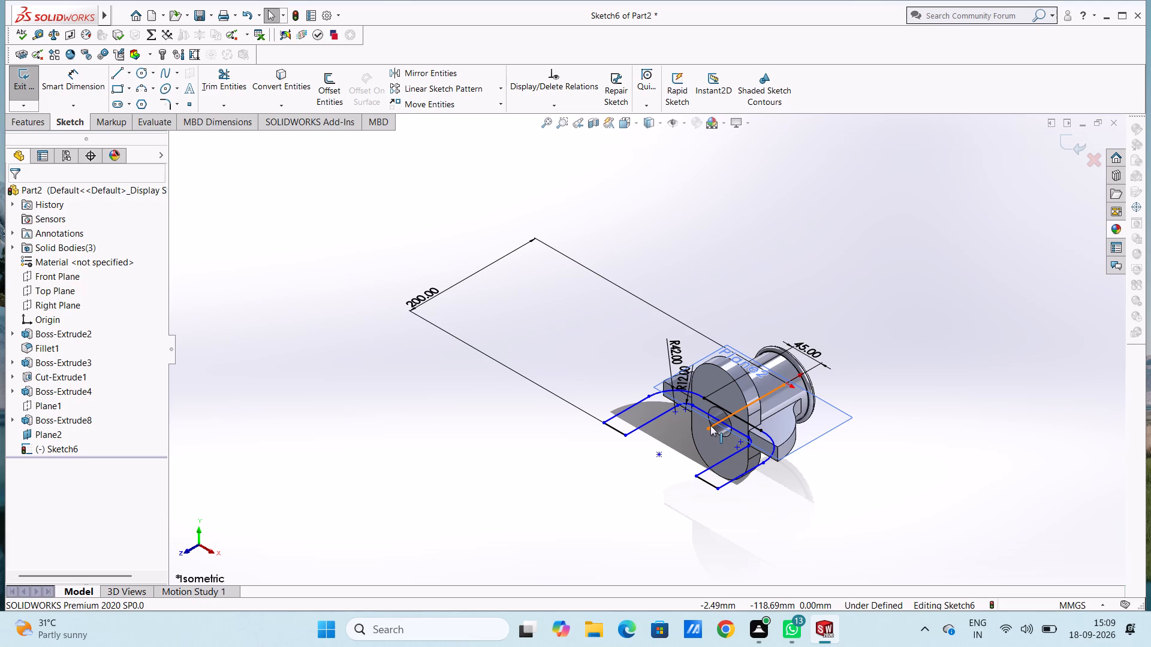
pyautogui.click(713, 426)
pyautogui.press('Delete')
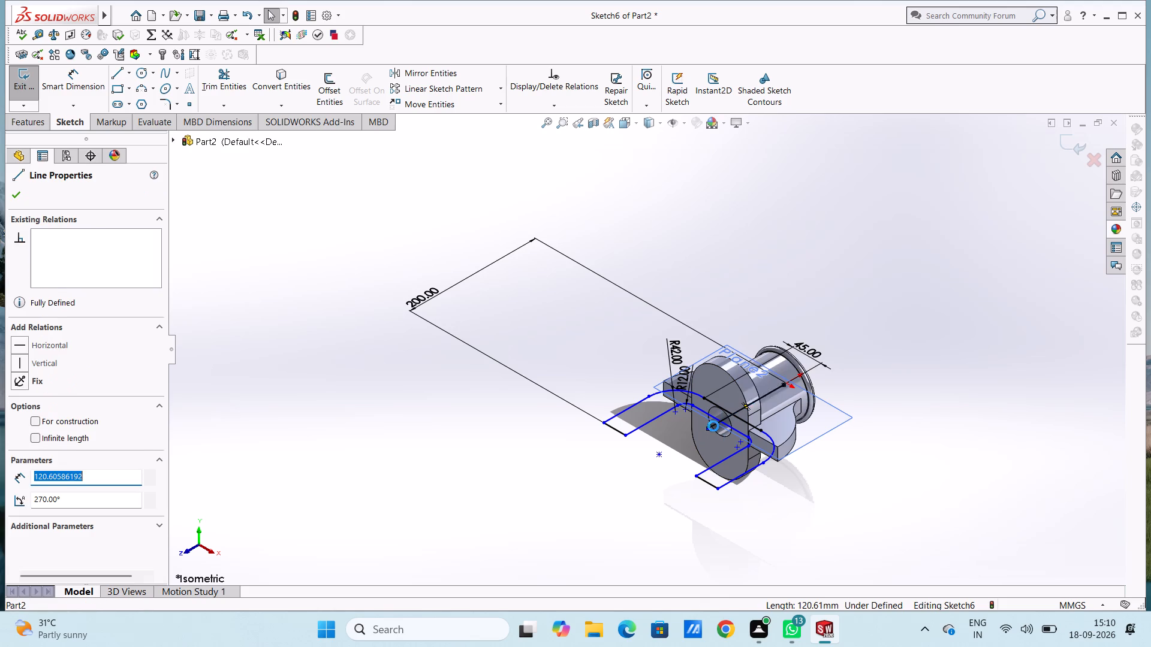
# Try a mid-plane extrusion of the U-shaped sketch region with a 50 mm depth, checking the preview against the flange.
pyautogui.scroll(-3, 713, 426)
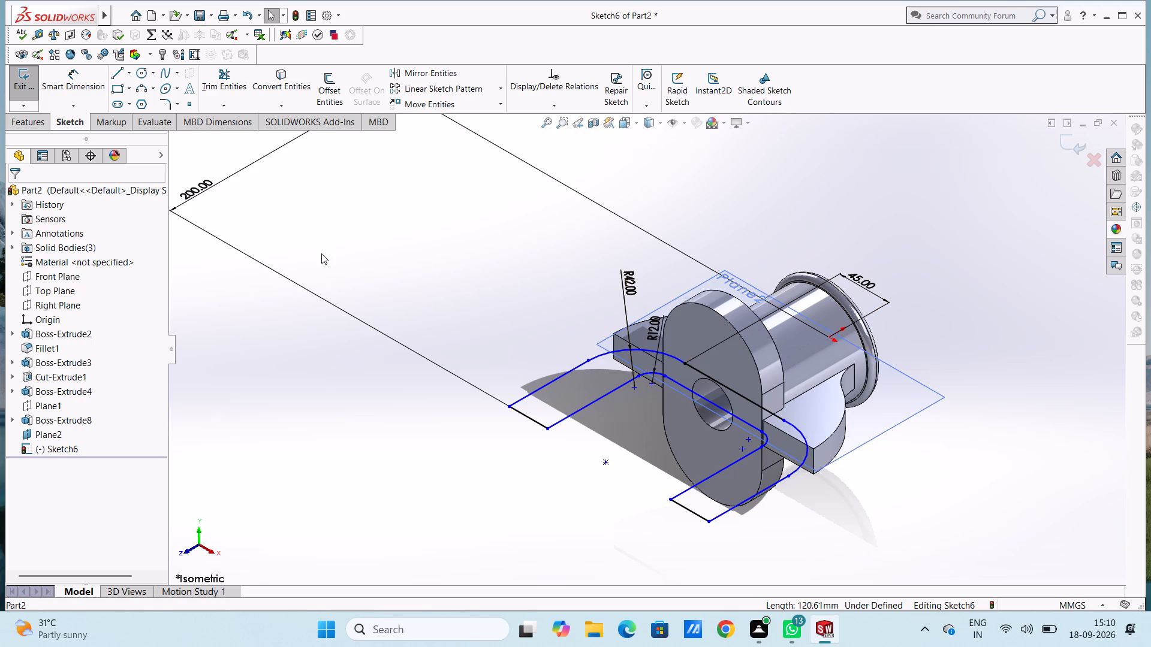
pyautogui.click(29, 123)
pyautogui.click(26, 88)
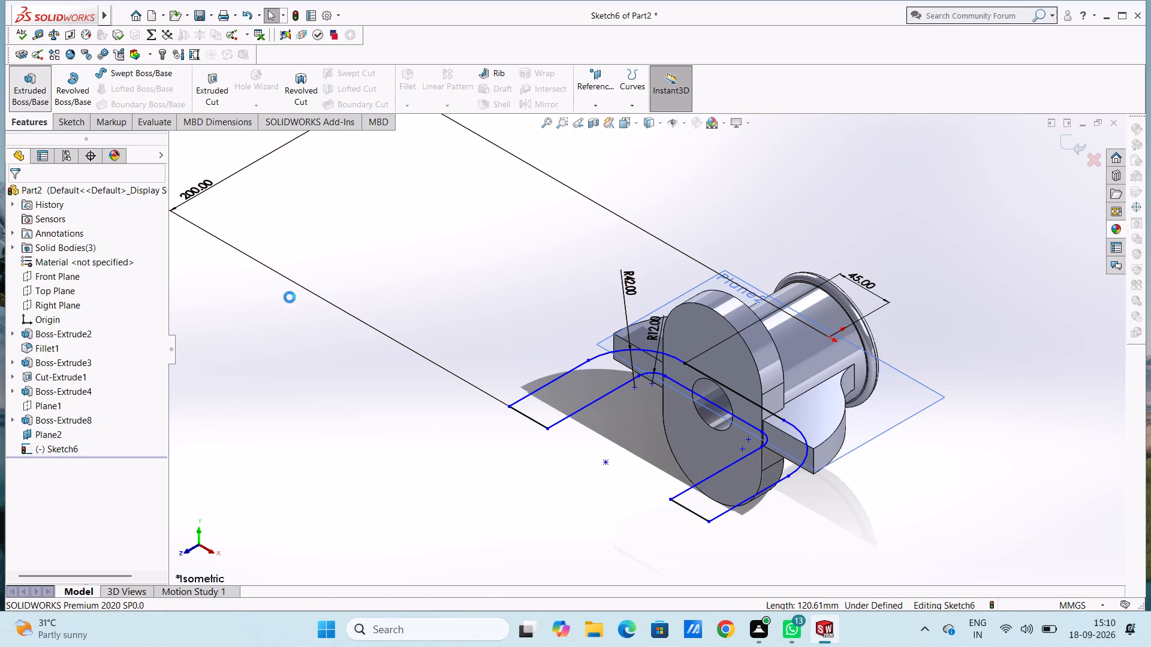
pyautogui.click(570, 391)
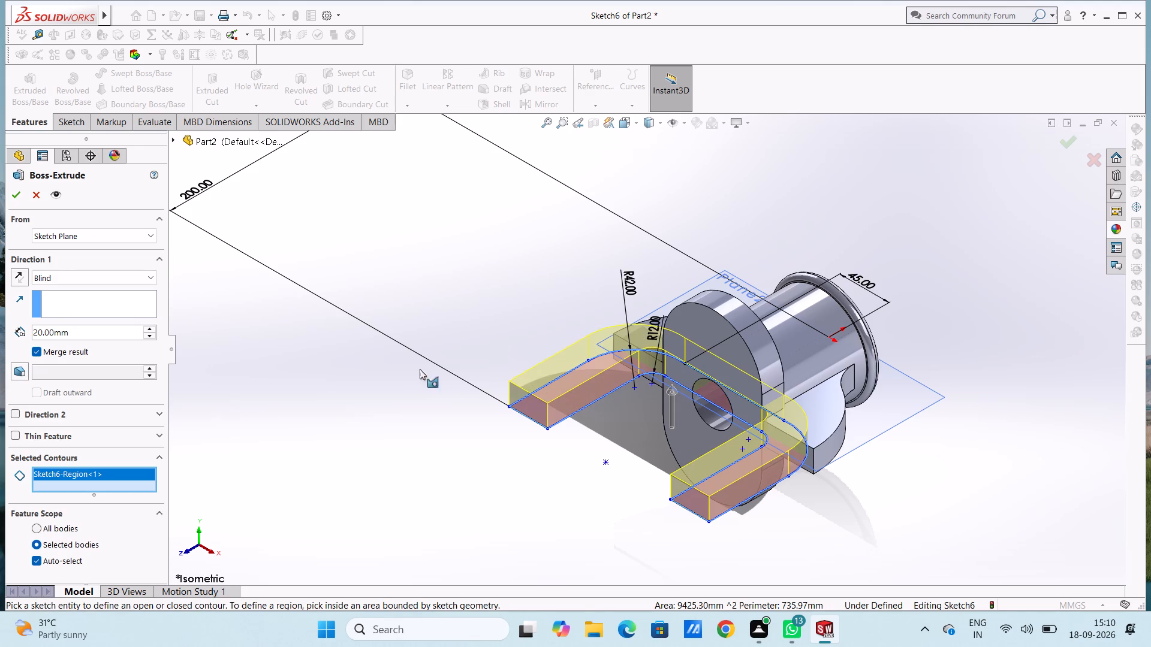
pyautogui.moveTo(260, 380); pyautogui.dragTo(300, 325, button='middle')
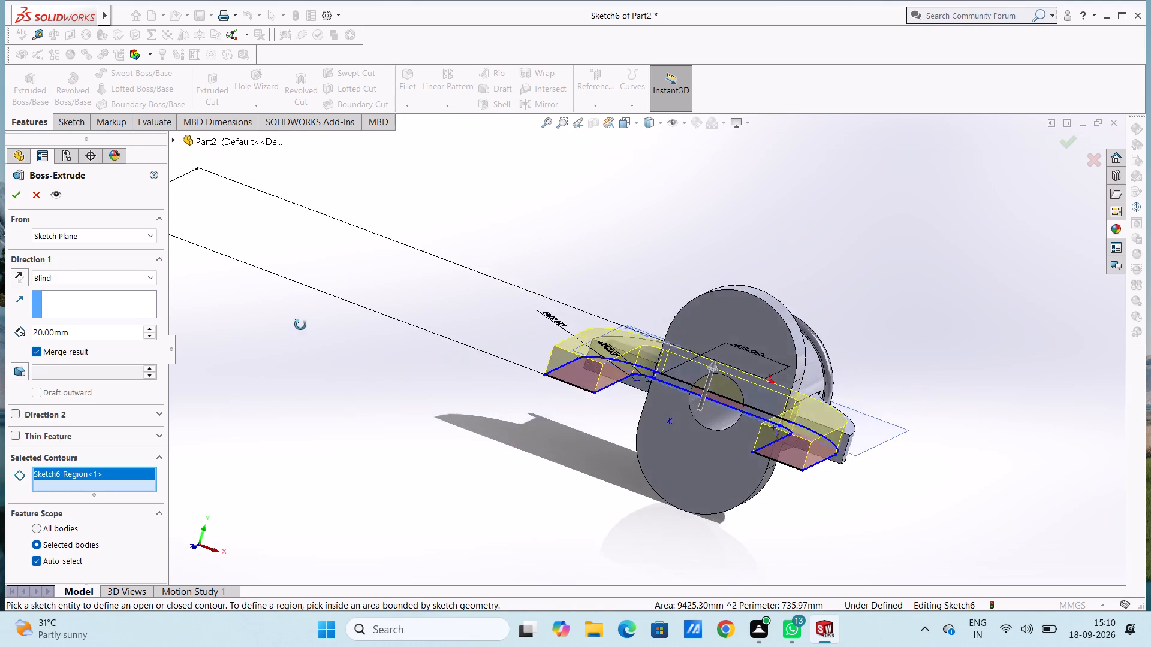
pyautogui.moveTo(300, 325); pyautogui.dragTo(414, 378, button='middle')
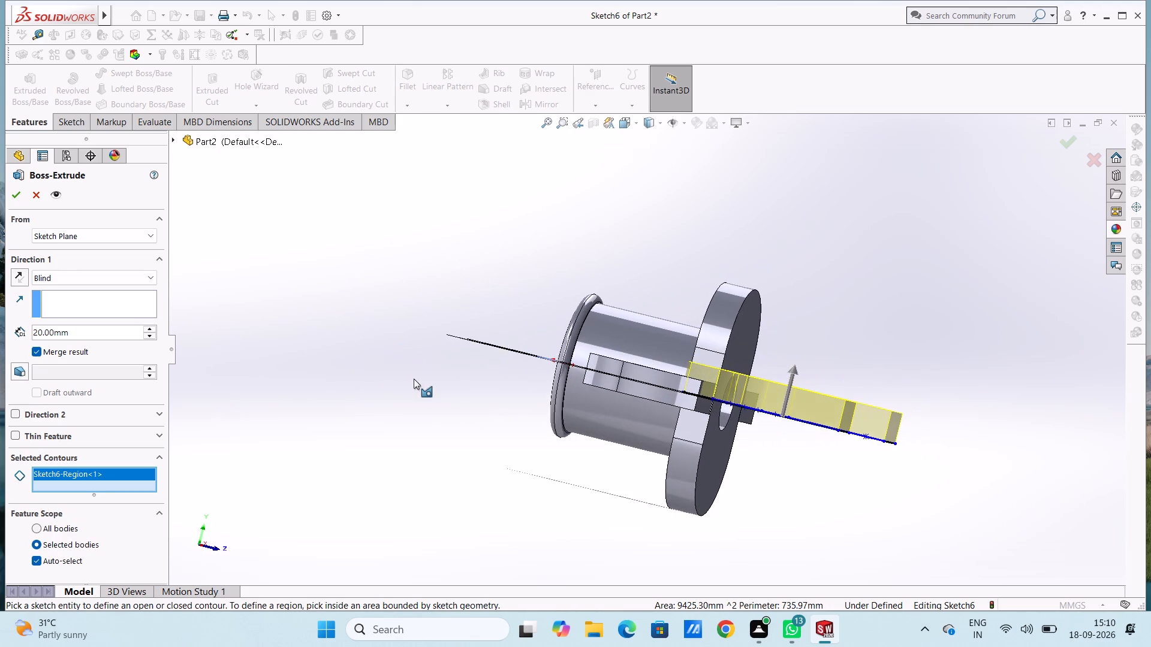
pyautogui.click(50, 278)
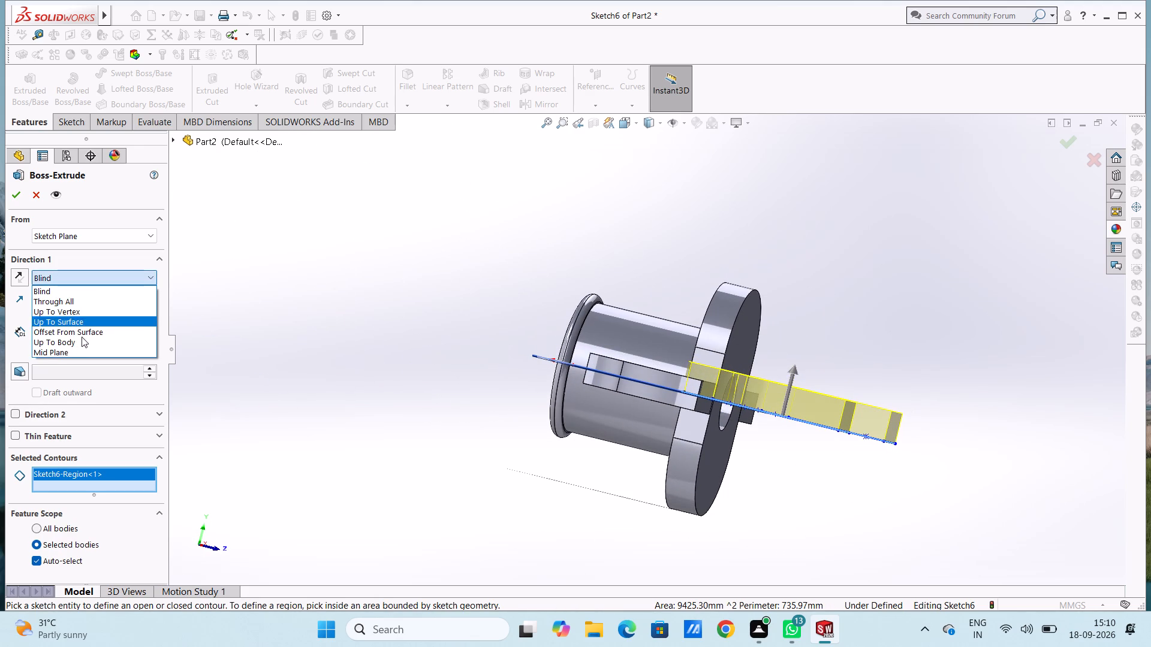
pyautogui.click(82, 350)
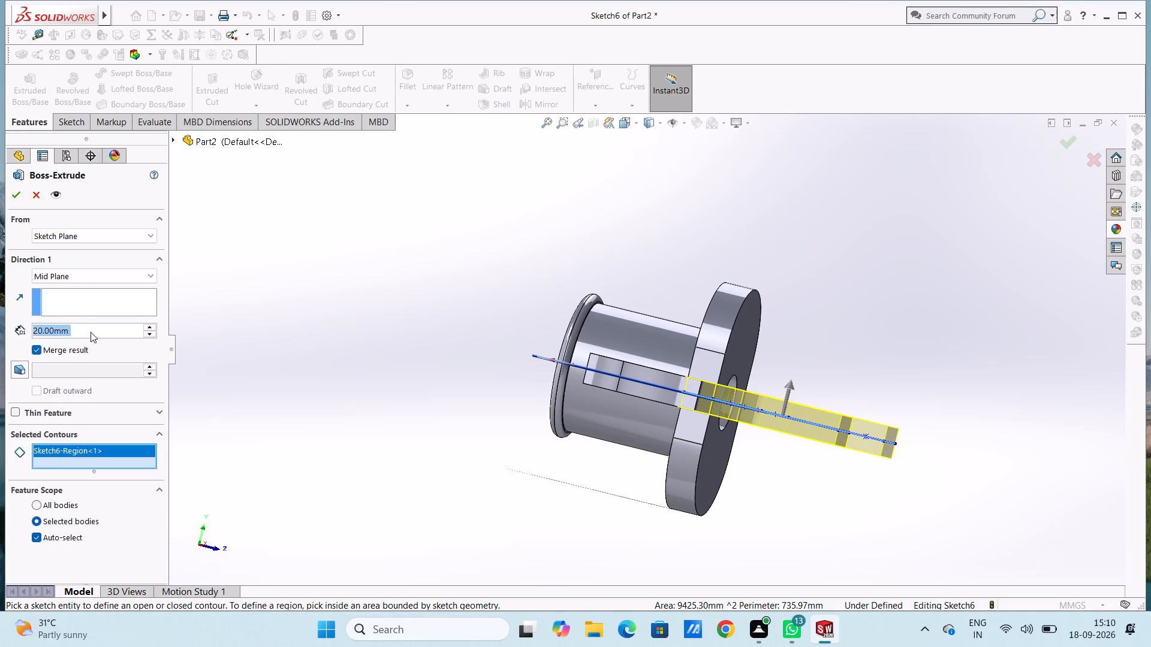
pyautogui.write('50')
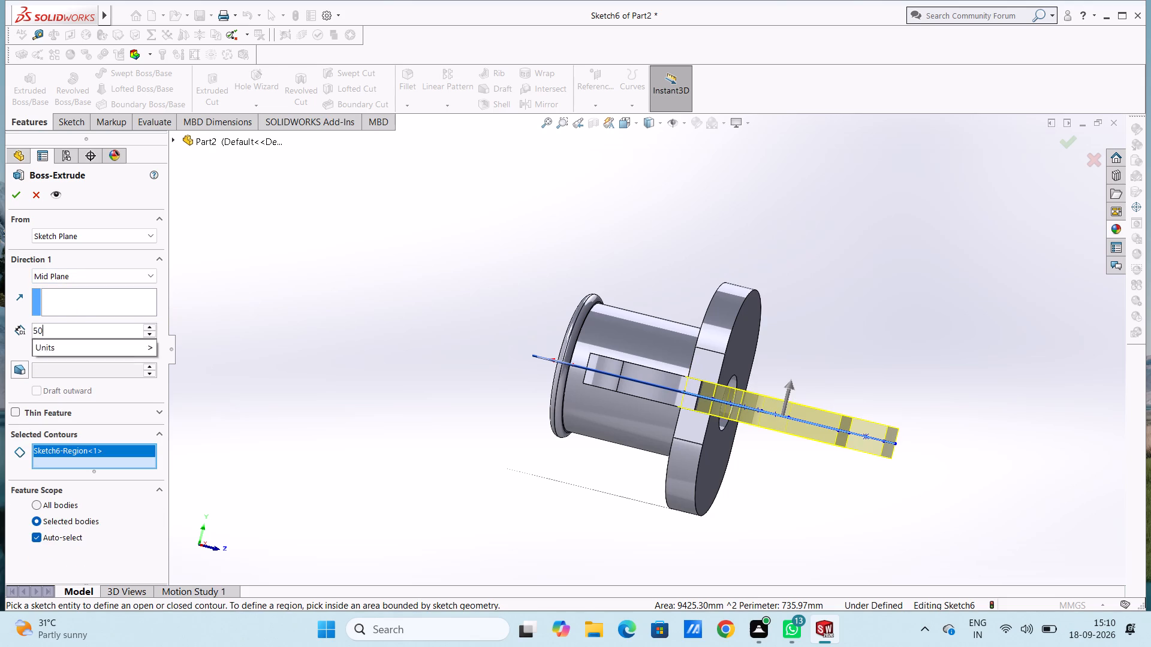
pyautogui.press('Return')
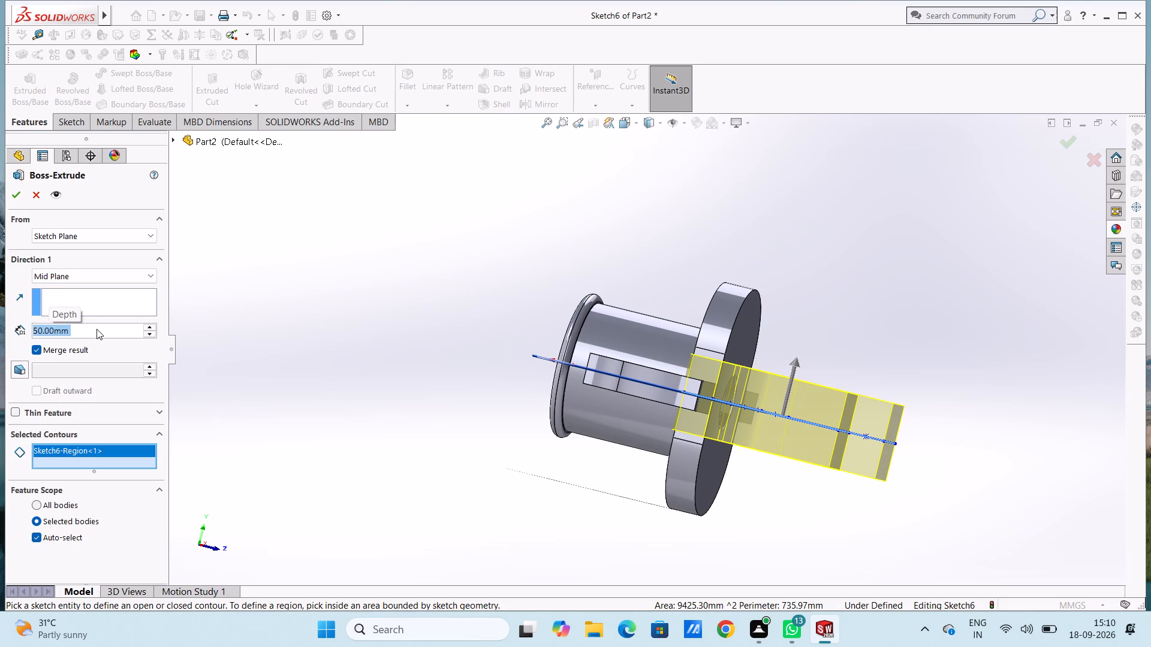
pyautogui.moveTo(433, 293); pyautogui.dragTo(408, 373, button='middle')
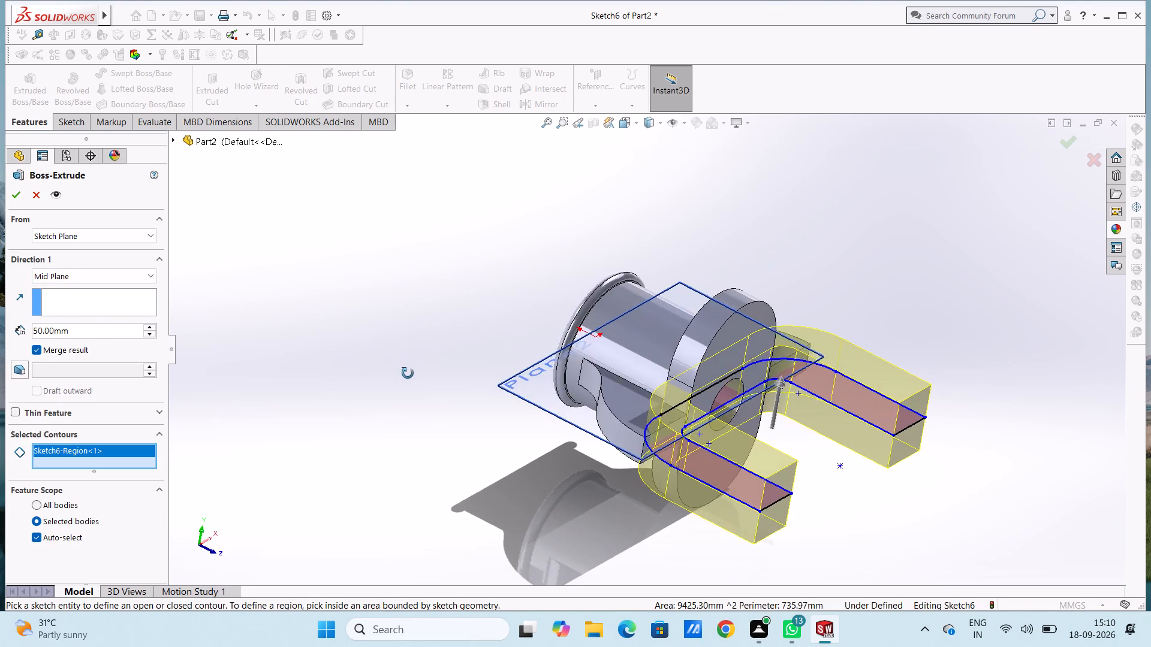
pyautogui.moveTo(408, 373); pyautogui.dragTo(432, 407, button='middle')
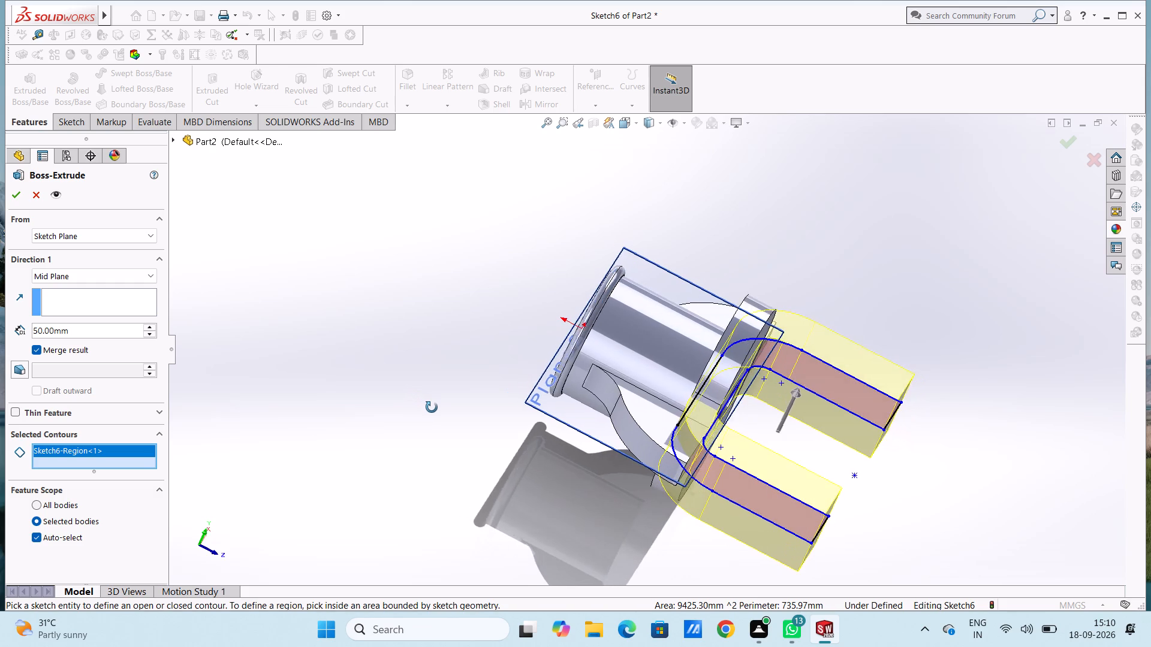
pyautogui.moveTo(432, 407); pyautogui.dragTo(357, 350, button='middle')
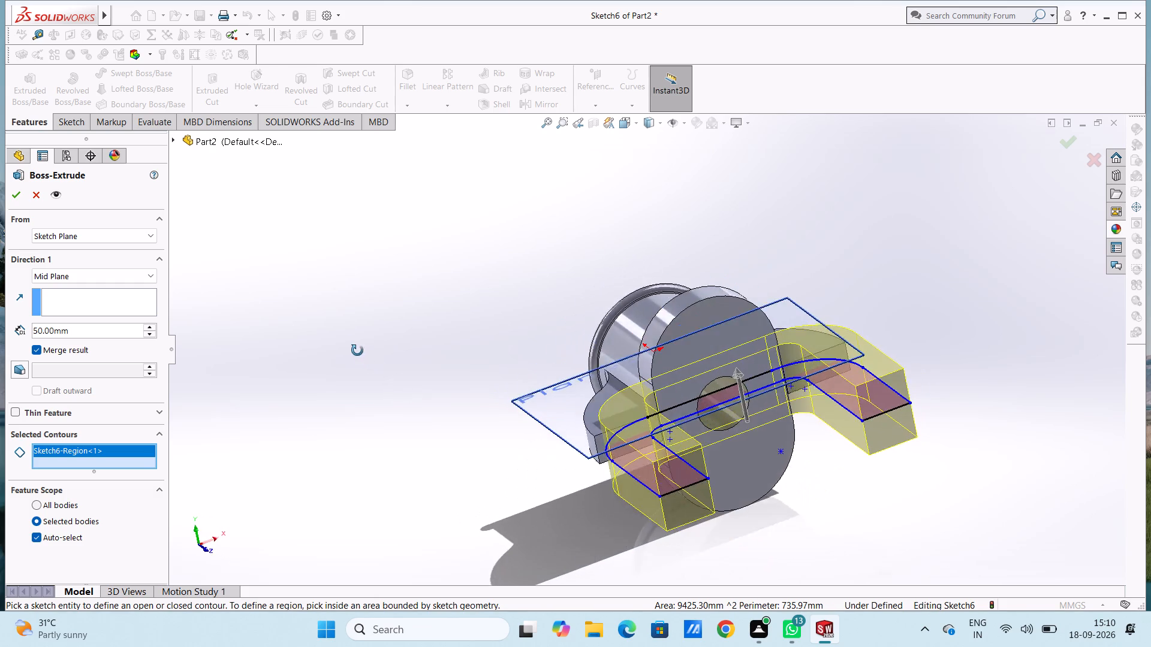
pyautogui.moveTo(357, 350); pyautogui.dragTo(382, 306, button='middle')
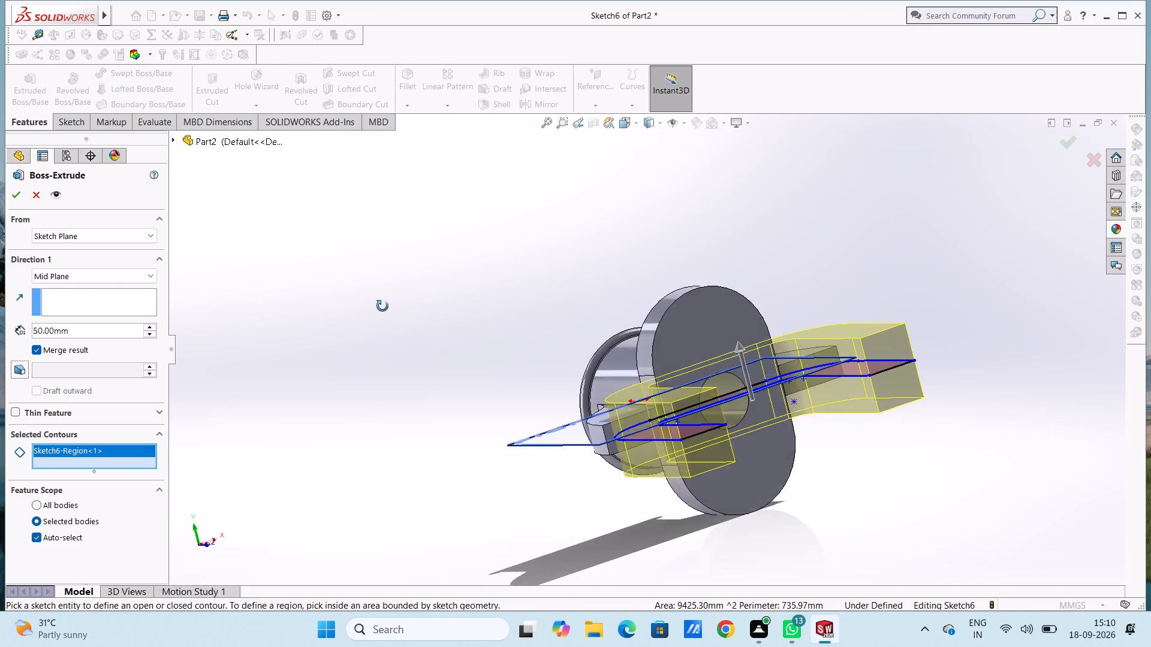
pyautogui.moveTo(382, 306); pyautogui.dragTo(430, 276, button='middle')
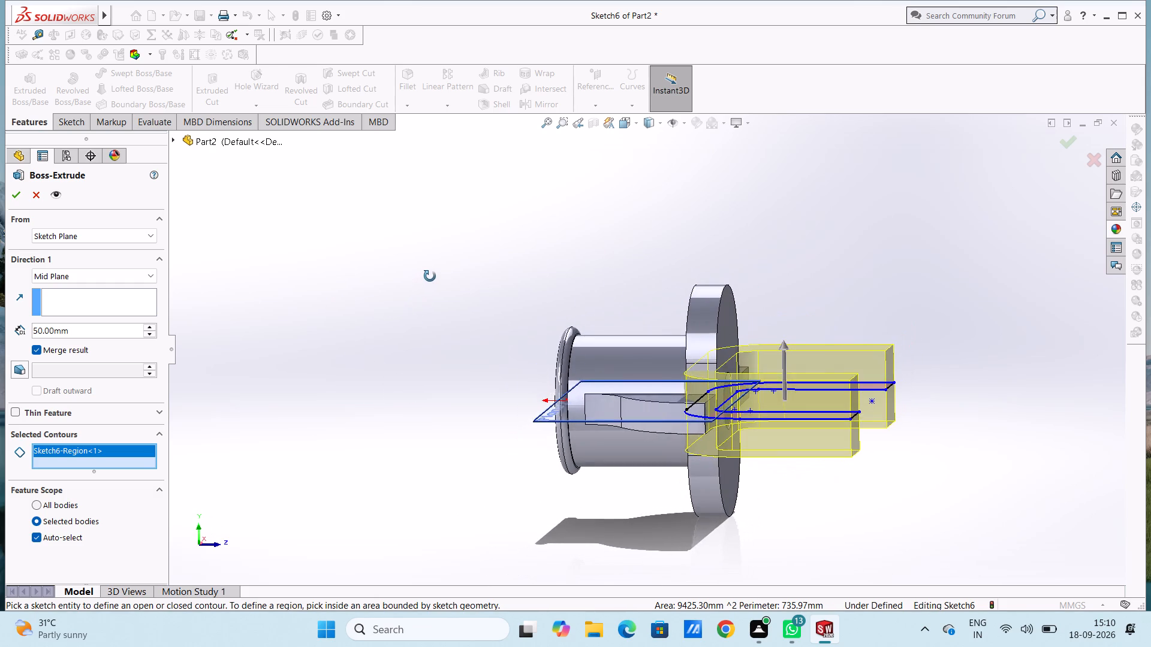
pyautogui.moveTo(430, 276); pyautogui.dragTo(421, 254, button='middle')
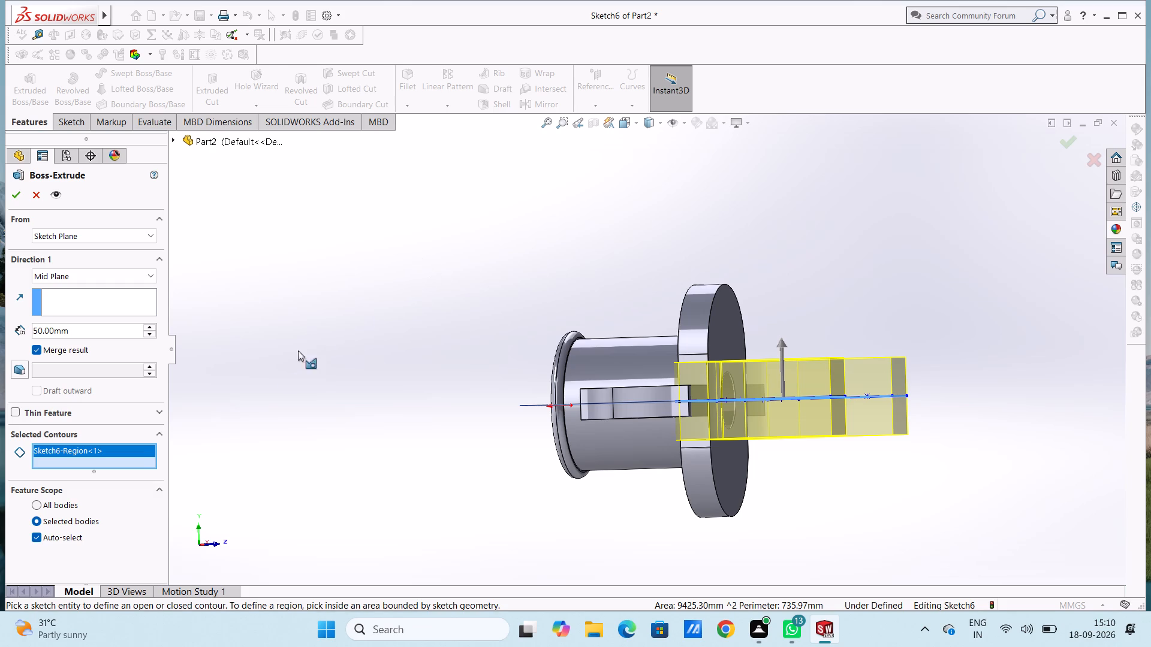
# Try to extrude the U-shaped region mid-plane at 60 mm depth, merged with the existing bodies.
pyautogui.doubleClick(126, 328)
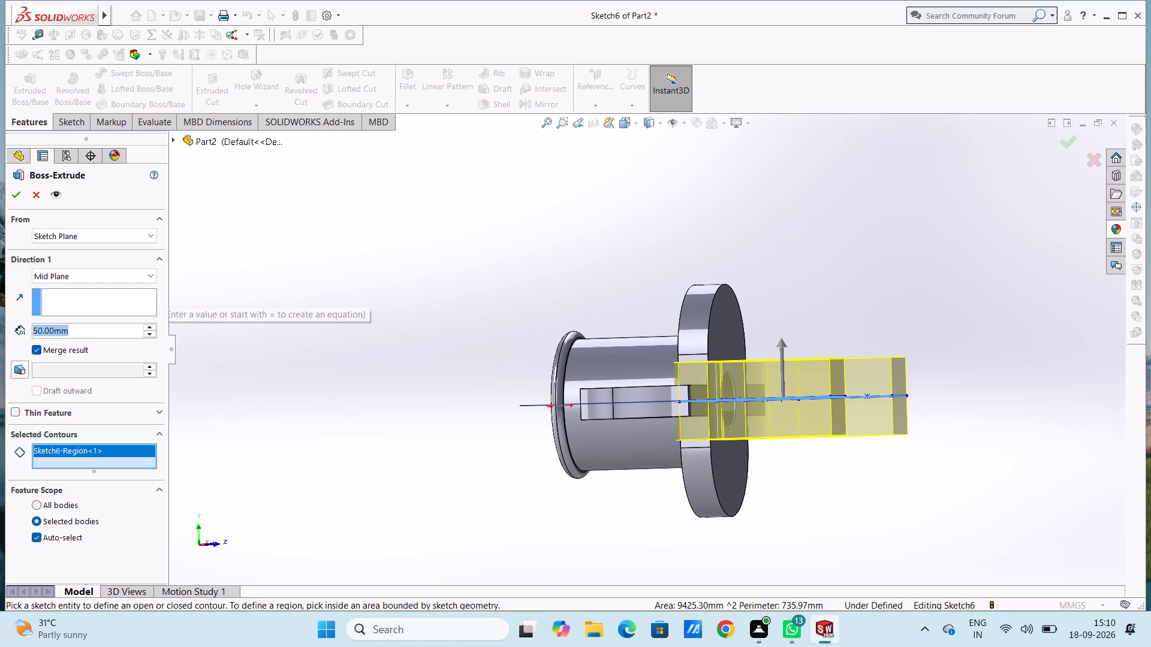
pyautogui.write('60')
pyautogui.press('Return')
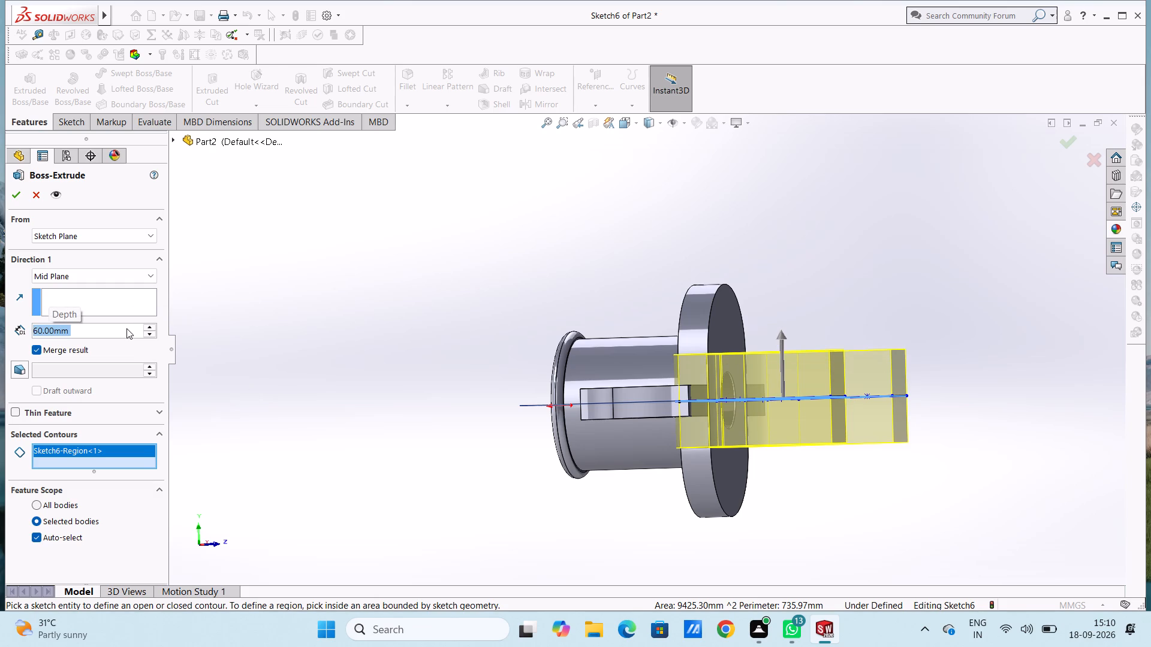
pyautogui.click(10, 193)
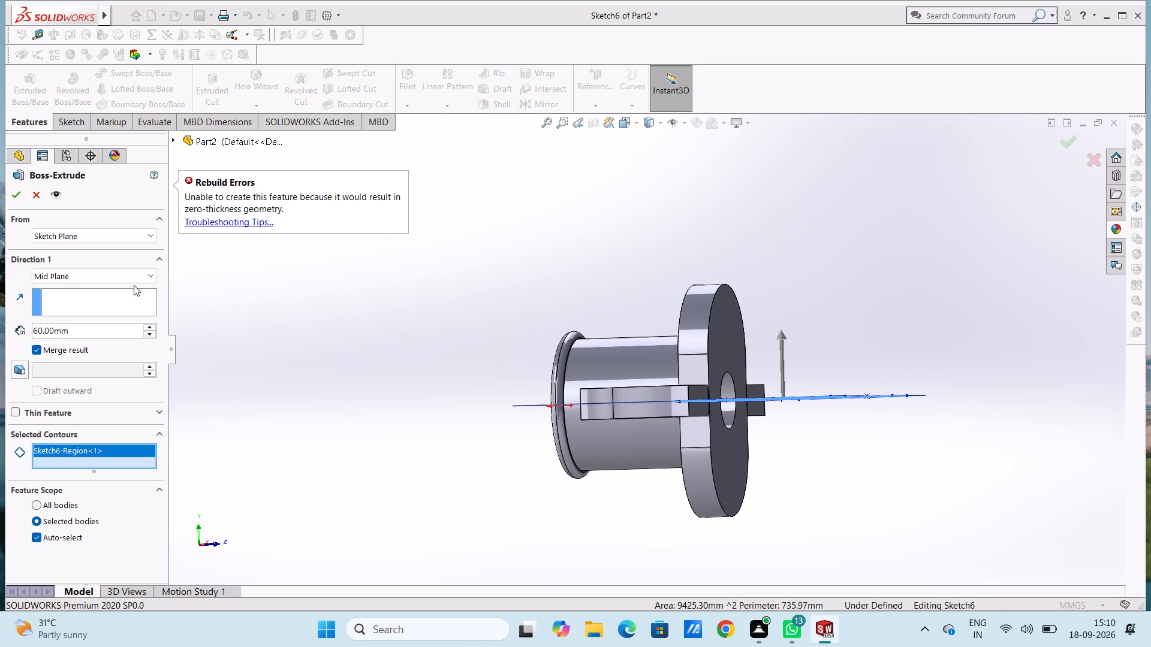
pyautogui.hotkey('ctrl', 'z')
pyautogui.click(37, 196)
# Extrude the U-shaped fork region mid-plane to 60 mm as a separate body, with result merging turned off.
pyautogui.moveTo(560, 216); pyautogui.dragTo(540, 249, button='middle')
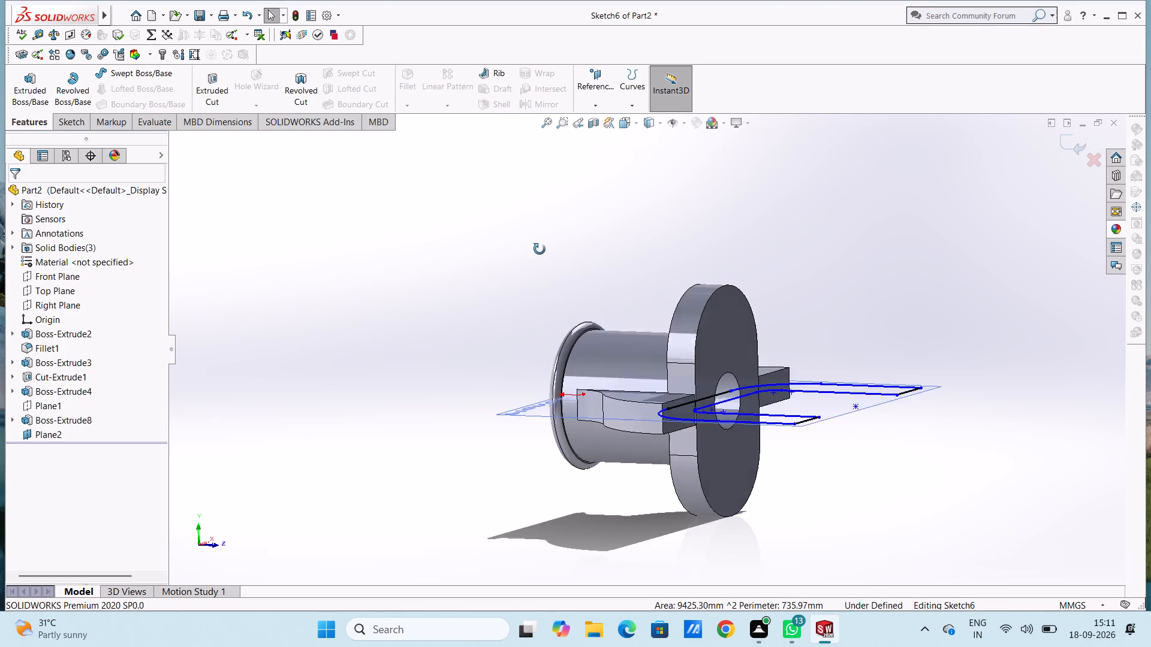
pyautogui.moveTo(540, 249); pyautogui.dragTo(534, 259, button='middle')
pyautogui.scroll(1, 534, 259)
pyautogui.click(28, 89)
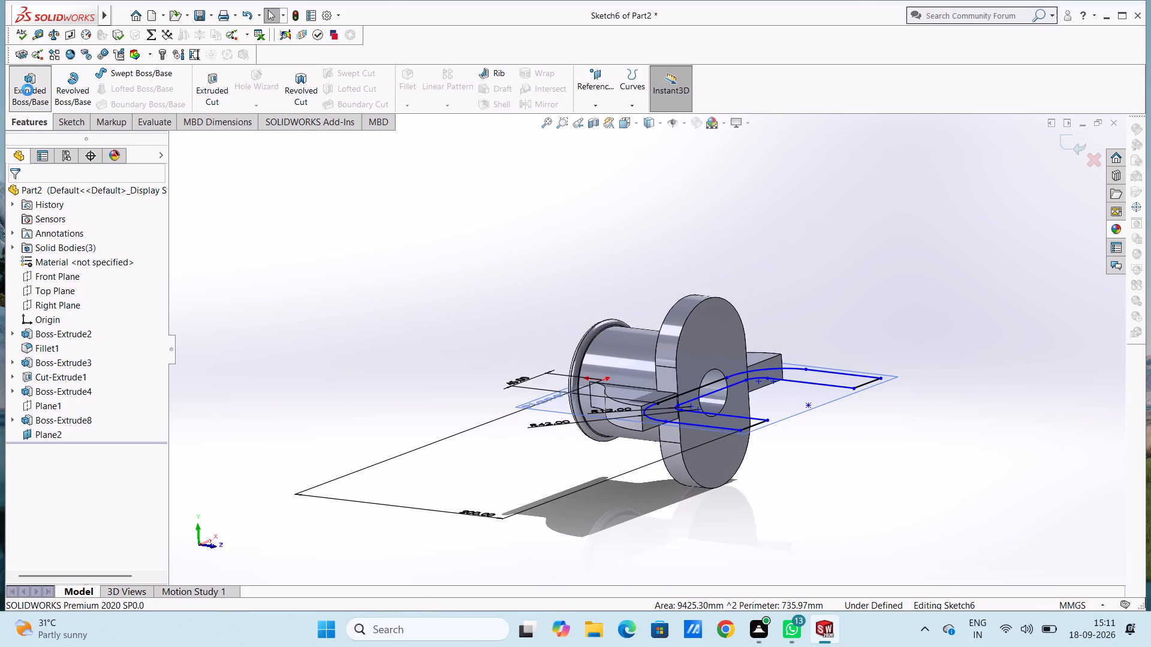
pyautogui.click(716, 422)
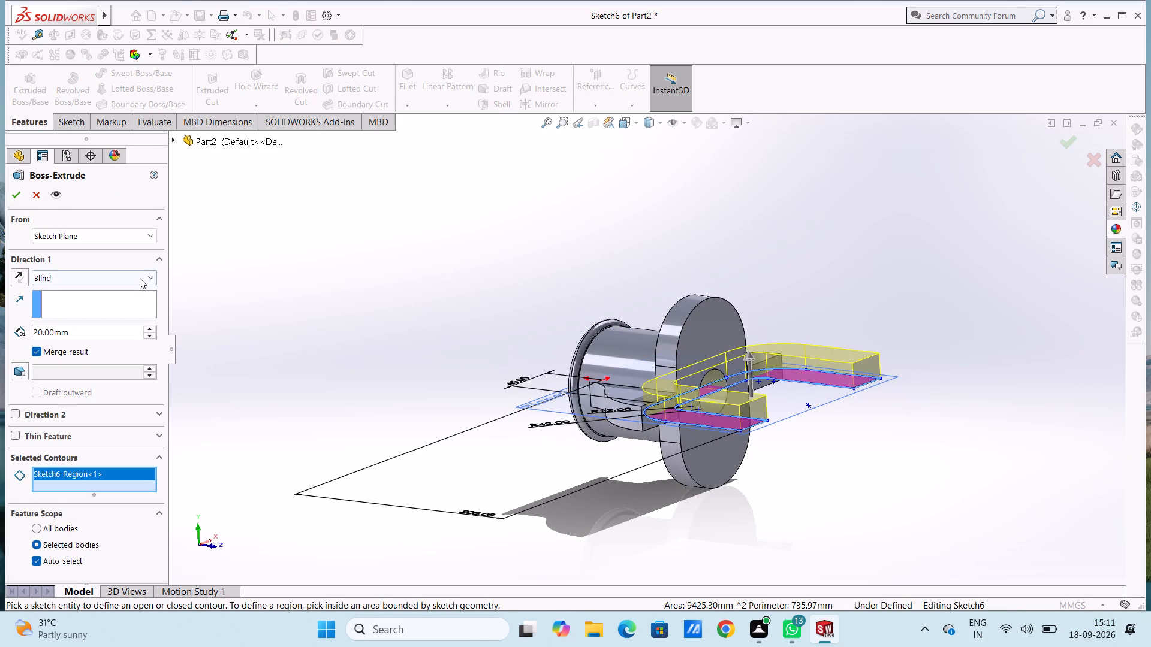
pyautogui.click(140, 278)
pyautogui.click(91, 354)
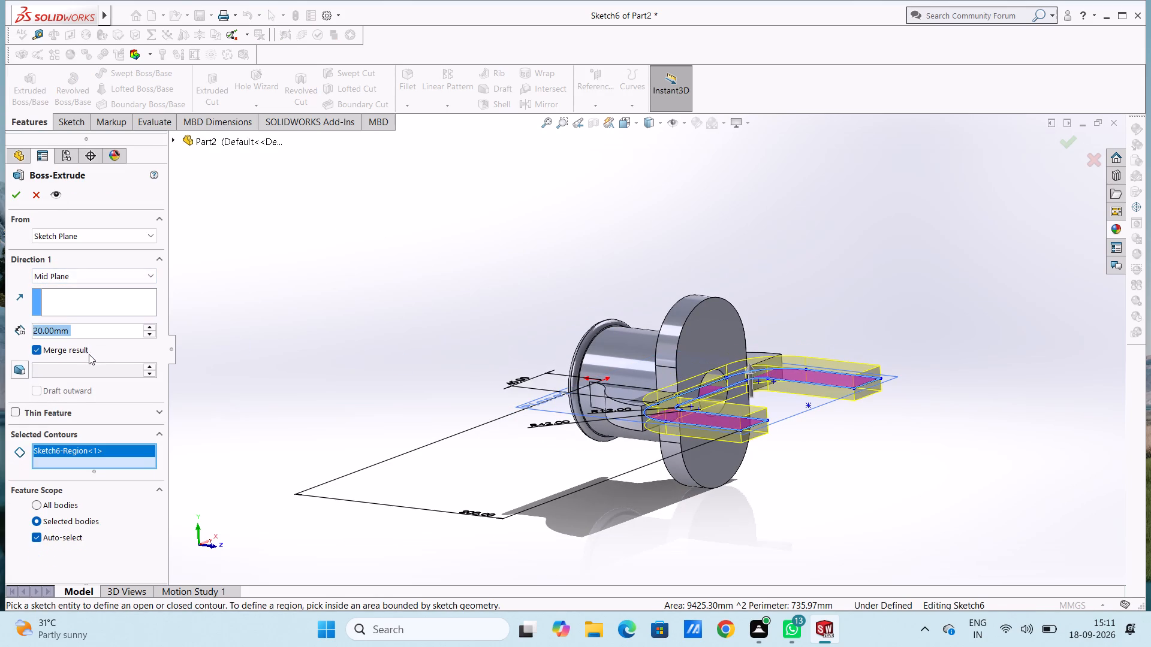
pyautogui.write('60')
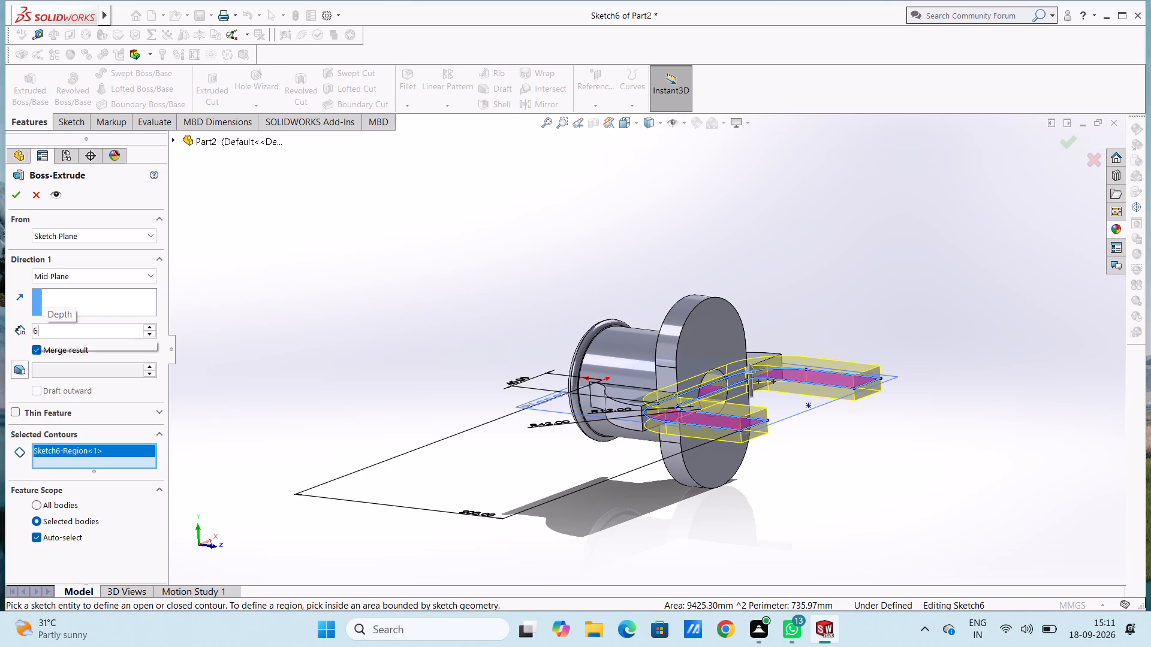
pyautogui.press('Return')
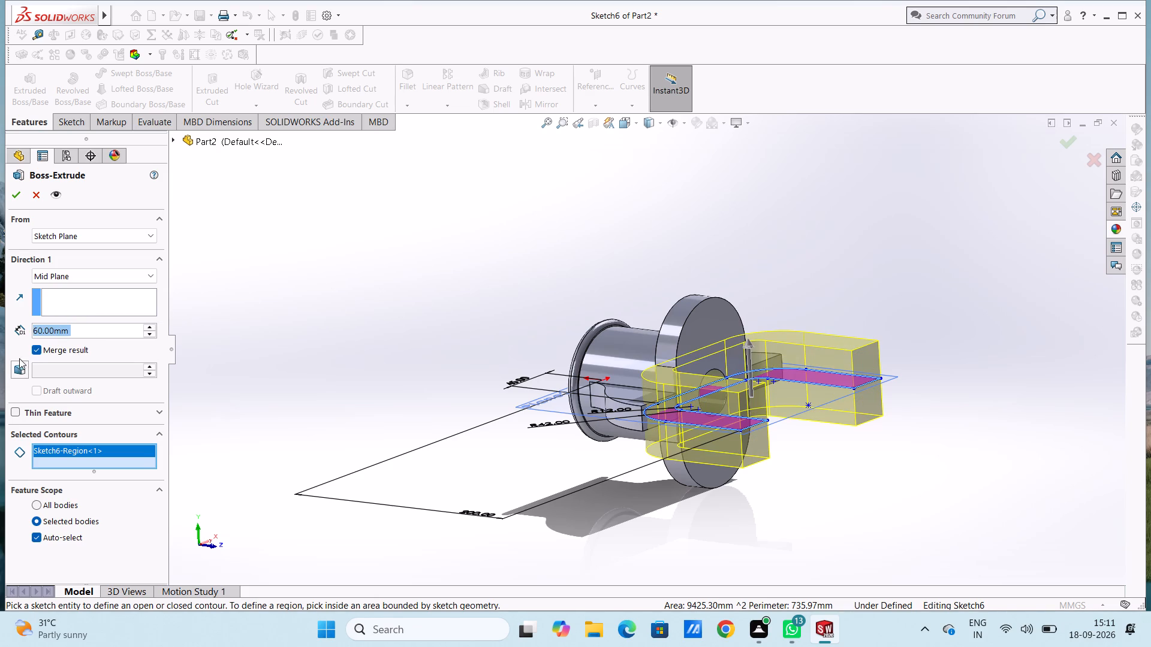
pyautogui.click(35, 350)
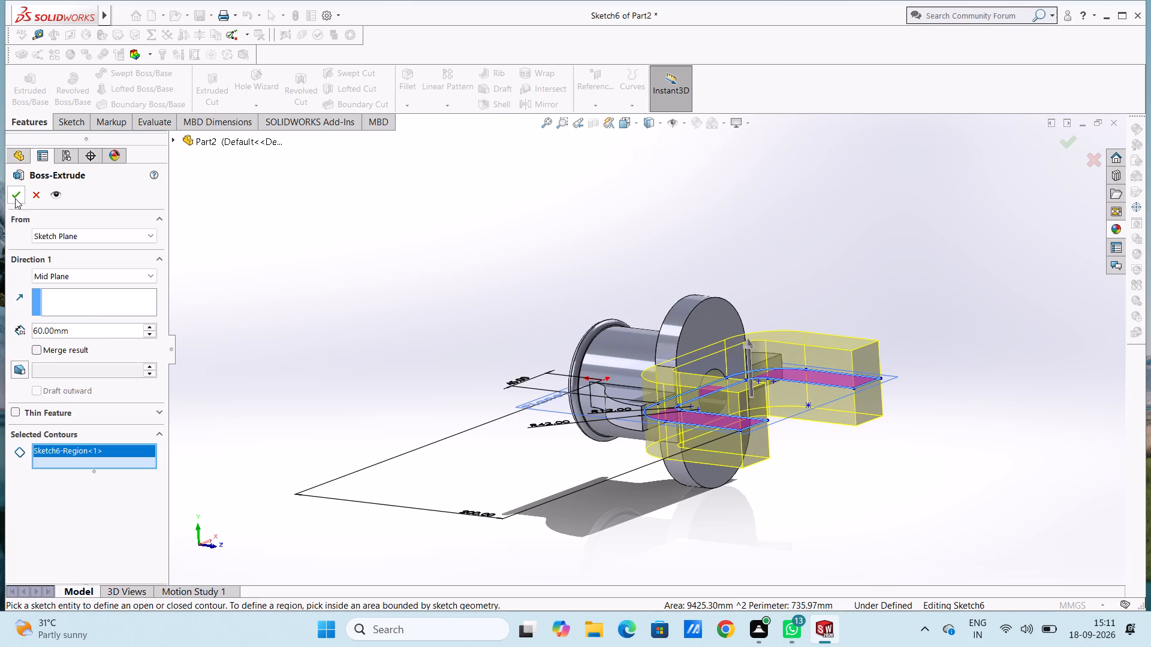
pyautogui.click(15, 196)
pyautogui.click(333, 300)
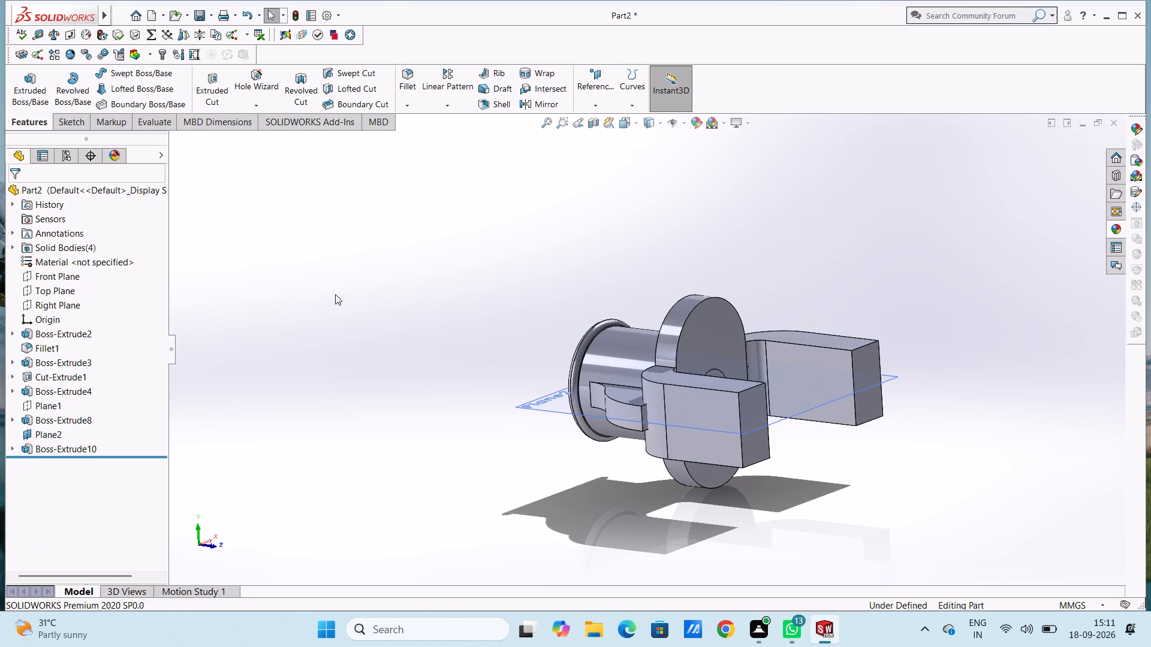
# Examine the extruded fork from several angles, including where it meets the flange and side ribs.
pyautogui.moveTo(336, 294); pyautogui.dragTo(357, 354, button='middle')
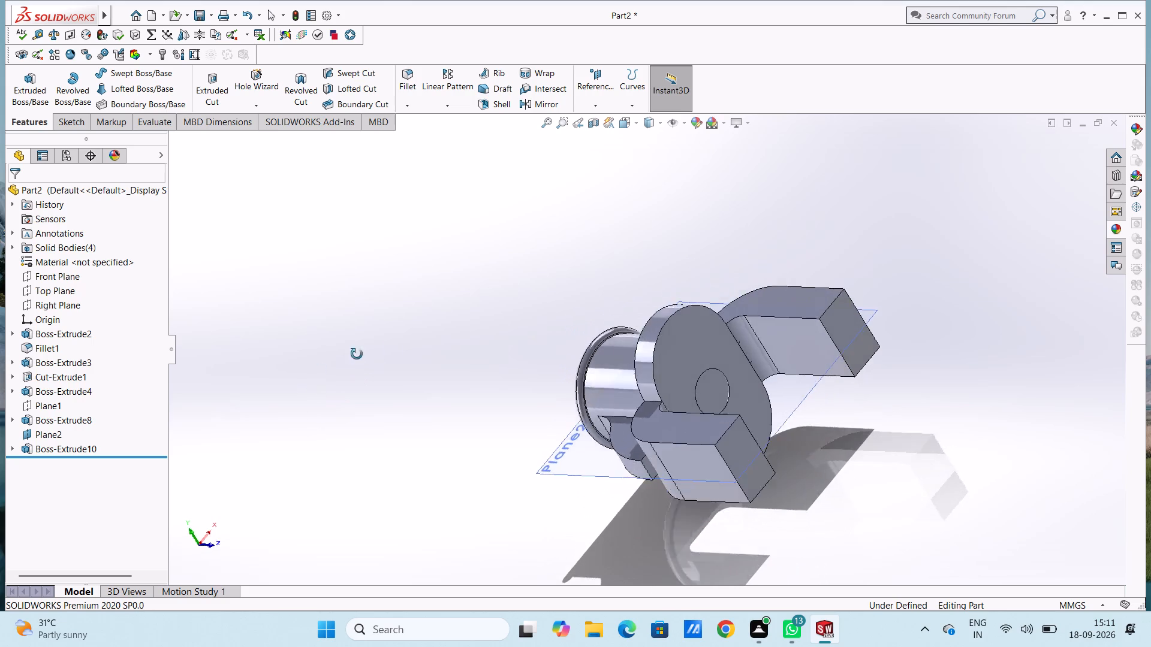
pyautogui.moveTo(357, 354); pyautogui.dragTo(364, 384, button='middle')
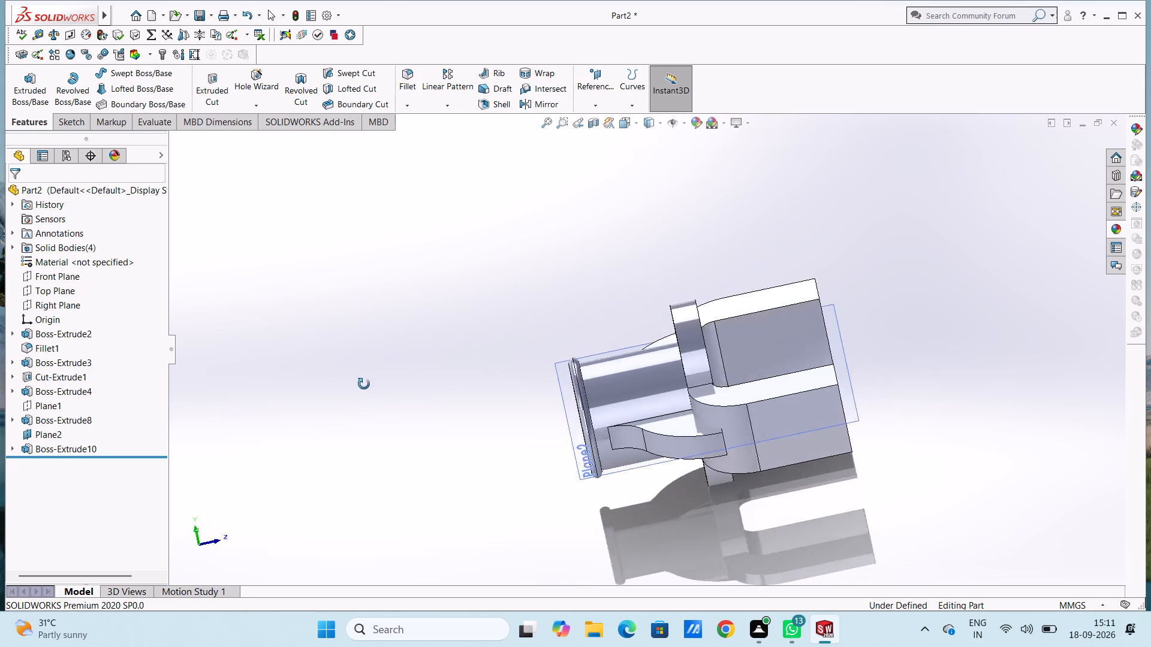
pyautogui.moveTo(364, 384); pyautogui.dragTo(389, 411, button='middle')
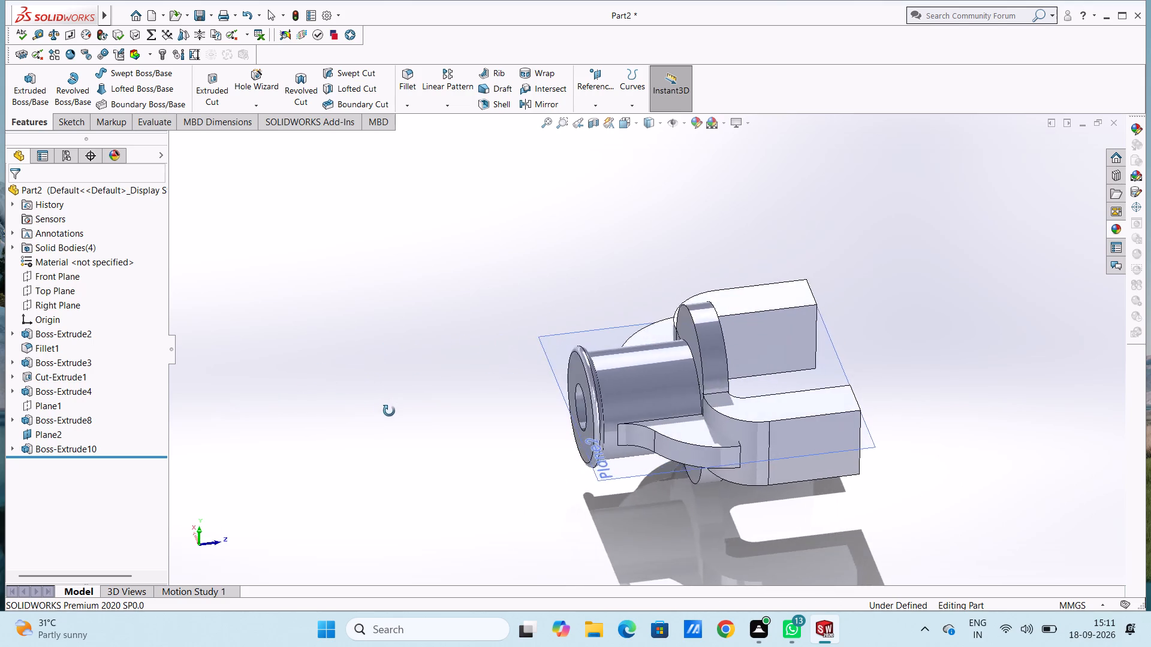
pyautogui.moveTo(389, 411); pyautogui.dragTo(334, 403, button='middle')
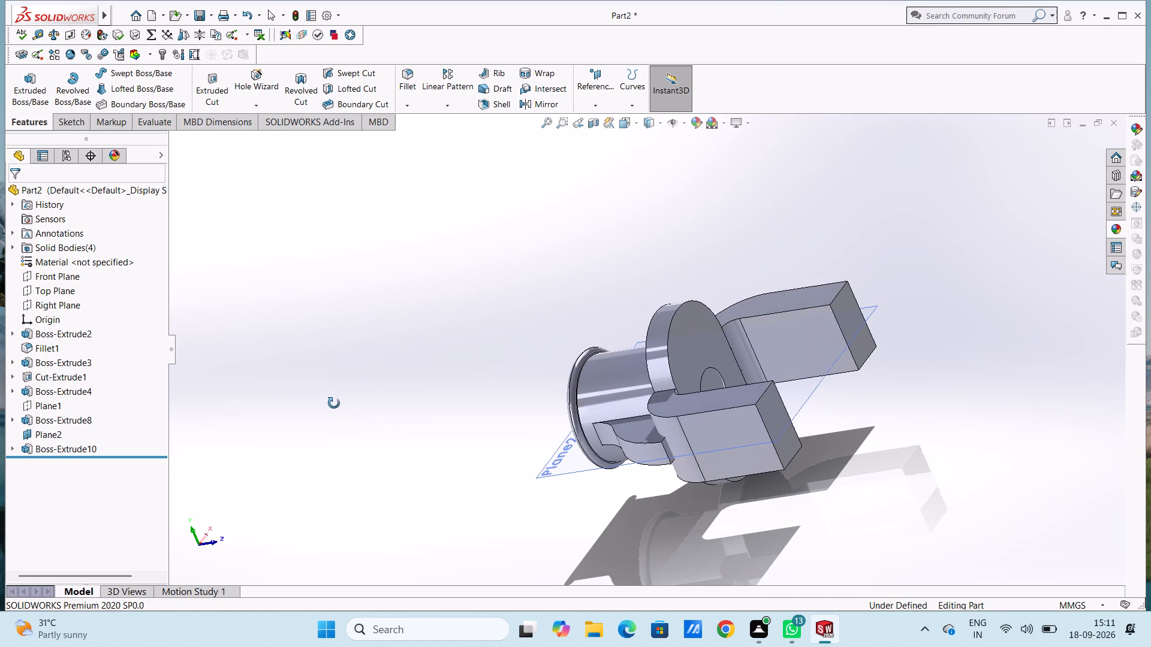
pyautogui.moveTo(334, 403); pyautogui.dragTo(336, 399, button='middle')
pyautogui.middleClick(343, 388)
pyautogui.moveTo(346, 386); pyautogui.dragTo(373, 359, button='middle')
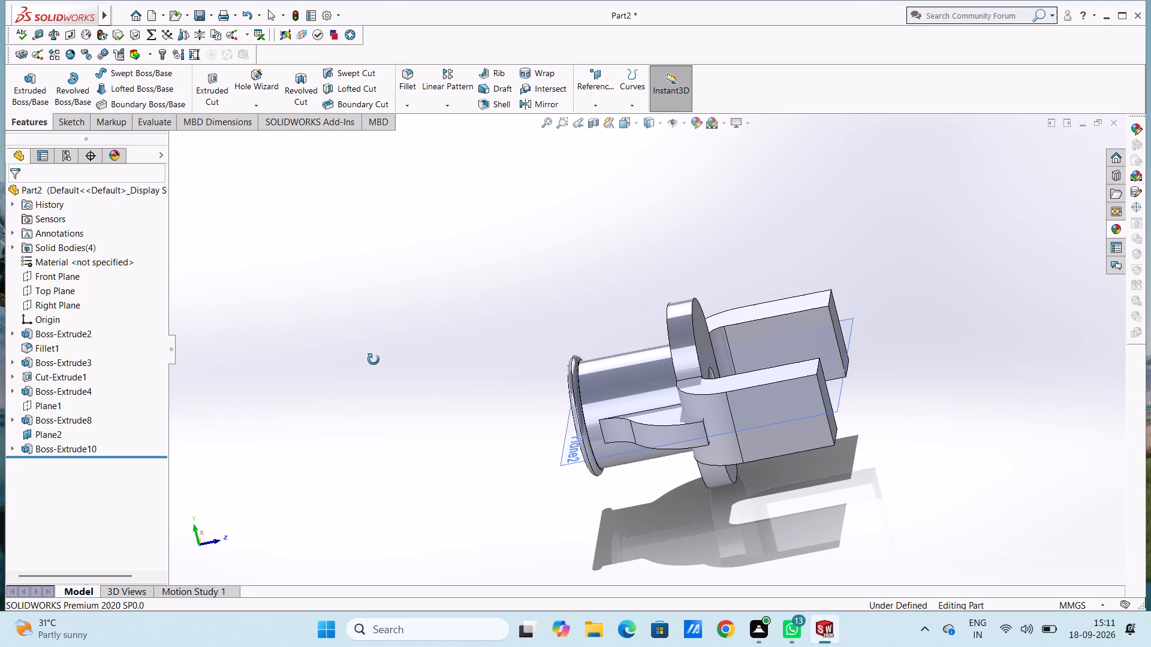
pyautogui.moveTo(373, 359); pyautogui.dragTo(338, 428, button='middle')
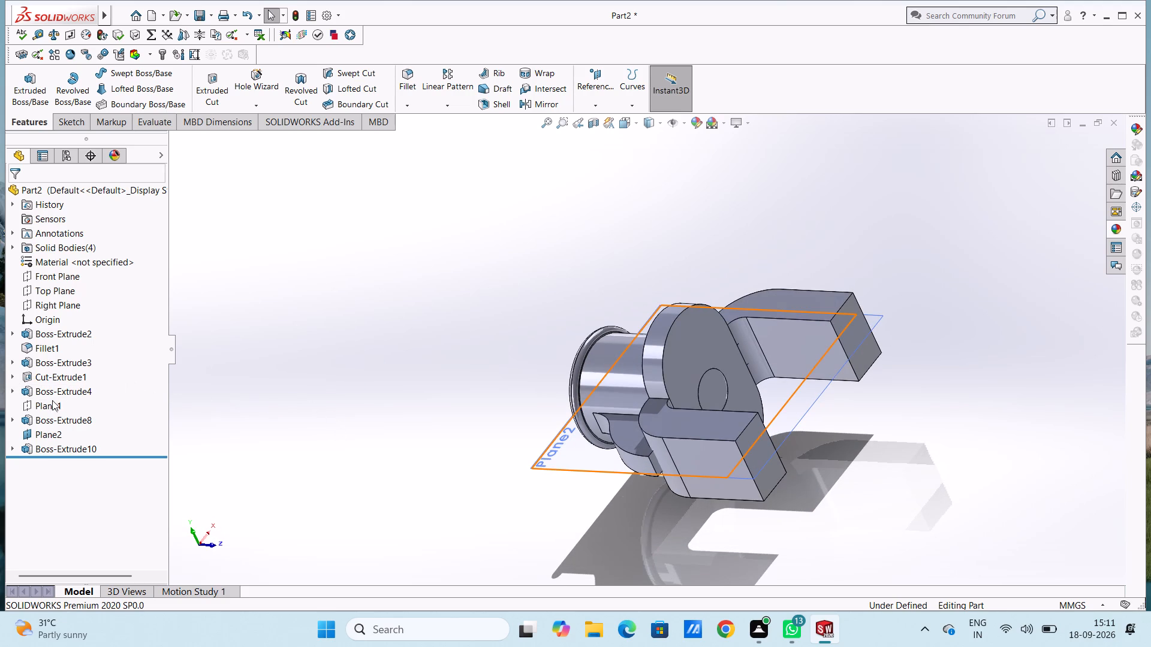
# Hide Plane2.
pyautogui.click(68, 433)
pyautogui.click(51, 436)
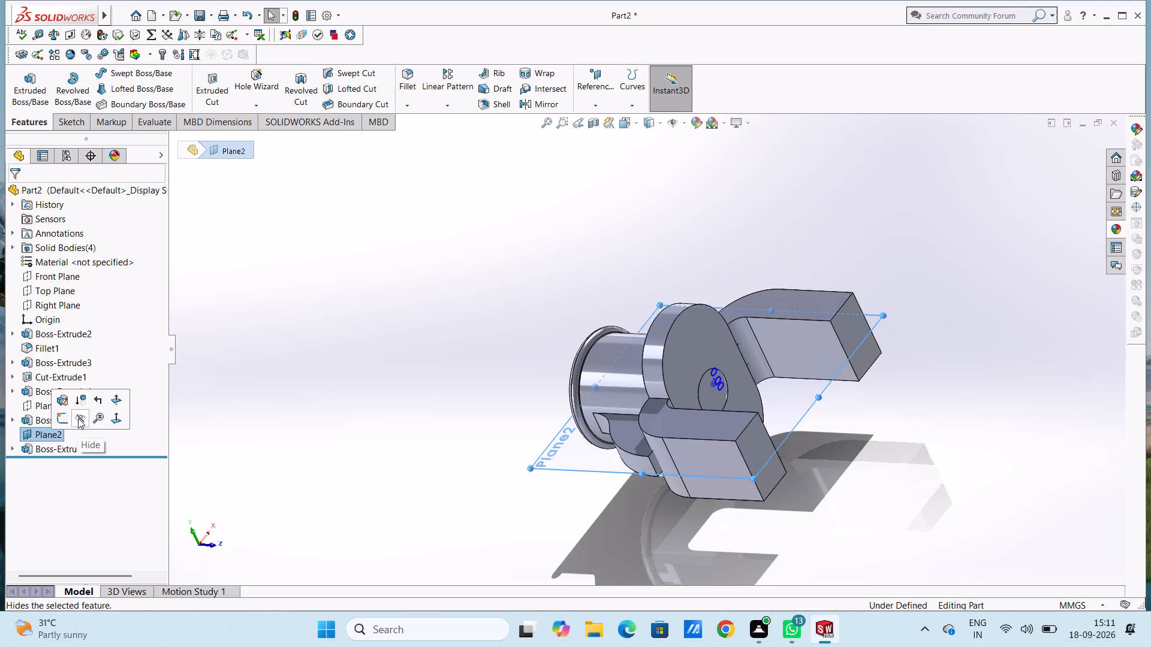
pyautogui.click(79, 418)
pyautogui.click(254, 372)
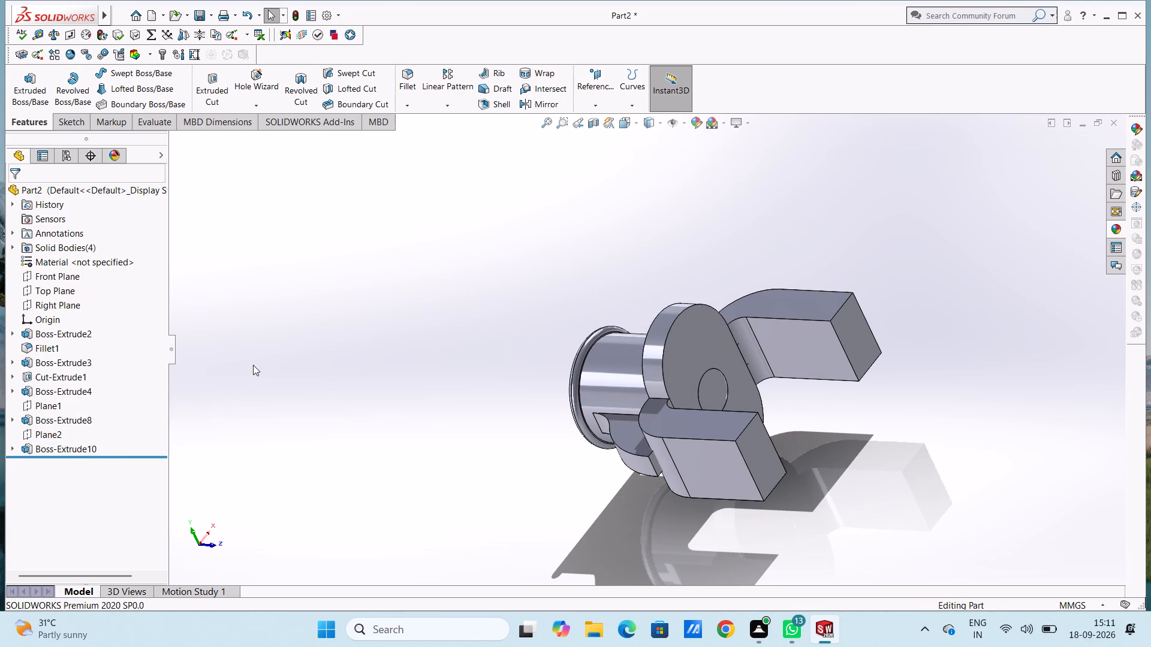
# Start a sketch on the circular fork face showing at the centre of the slot-shaped flange.
pyautogui.hotkey('ctrl', '1')
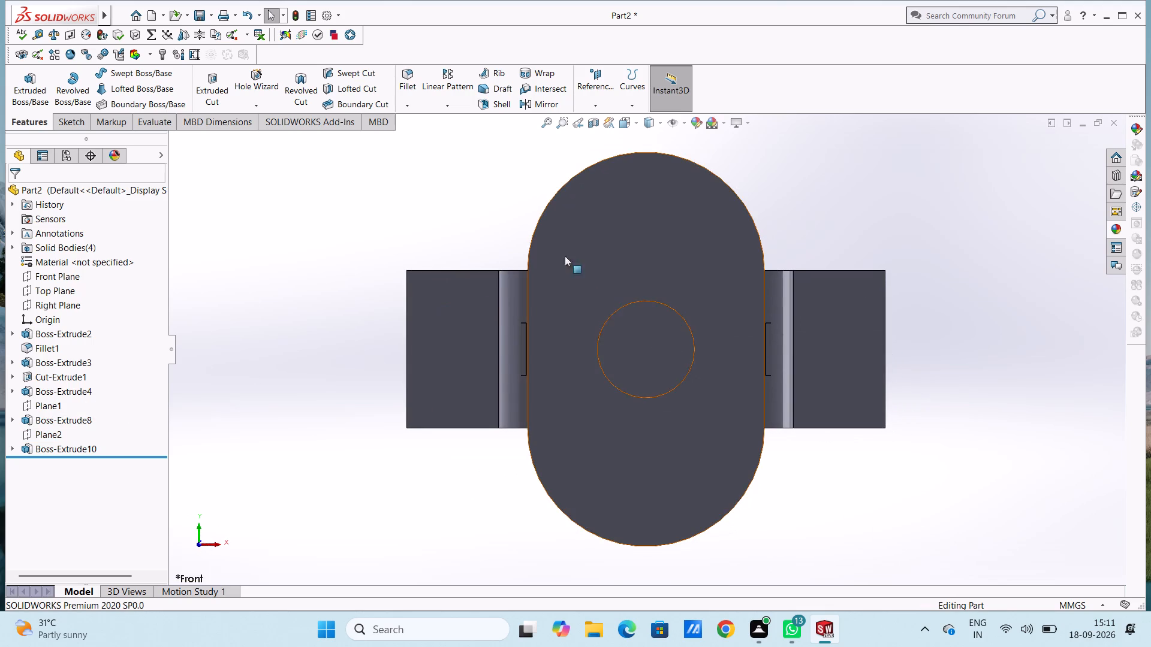
pyautogui.click(644, 355)
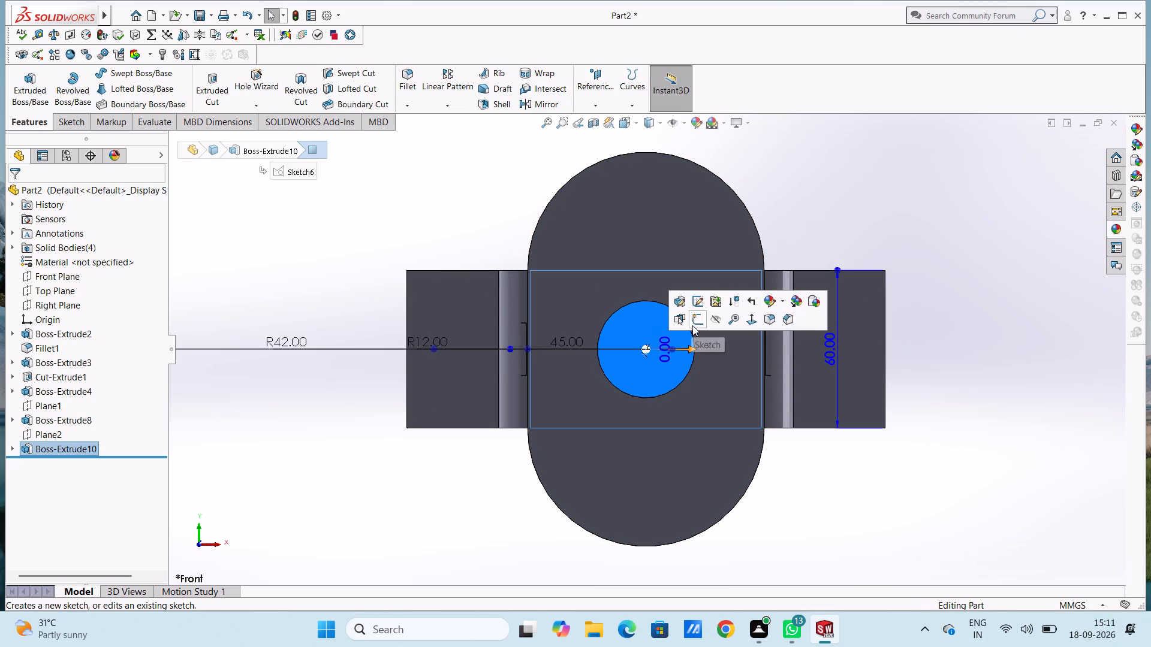
pyautogui.click(695, 318)
pyautogui.click(324, 258)
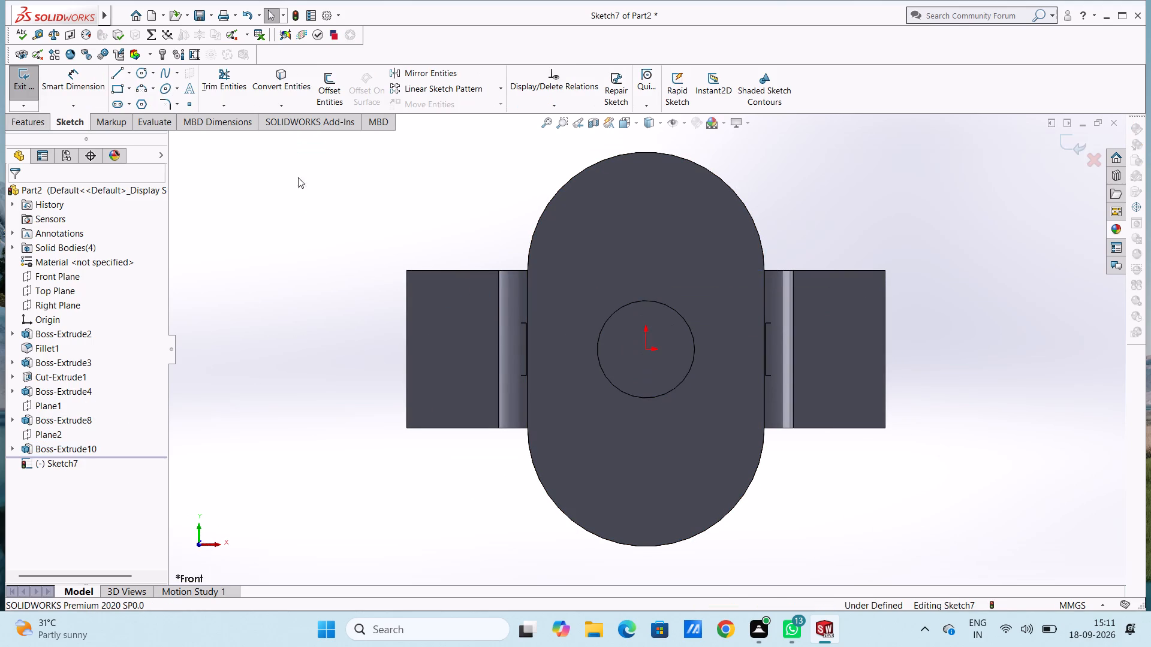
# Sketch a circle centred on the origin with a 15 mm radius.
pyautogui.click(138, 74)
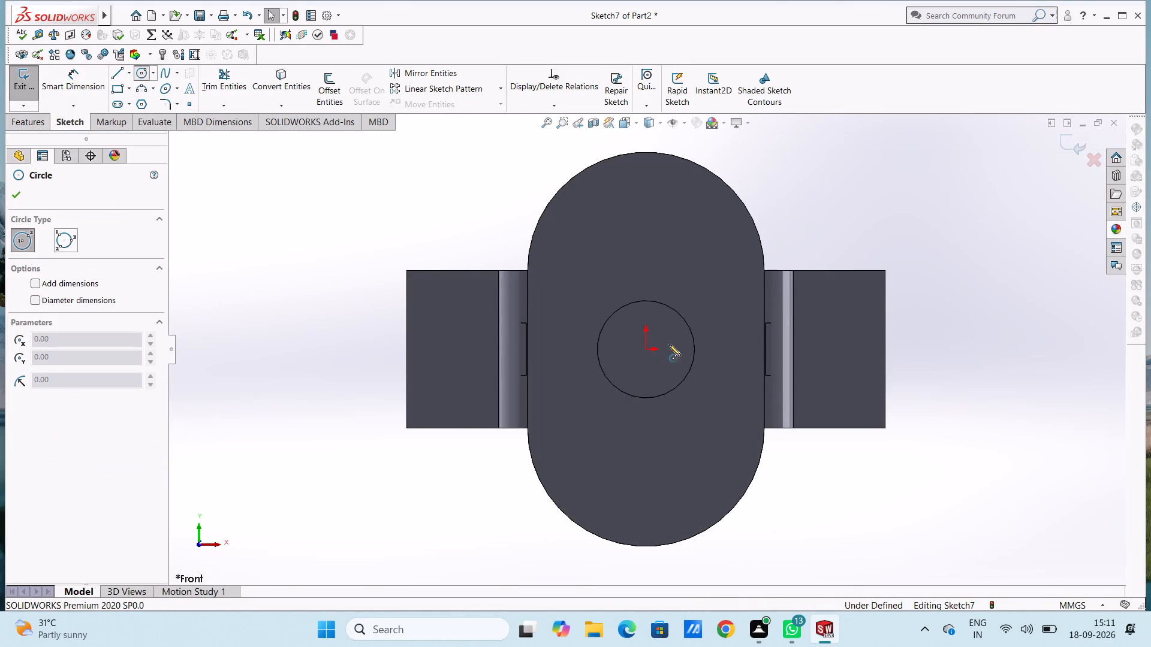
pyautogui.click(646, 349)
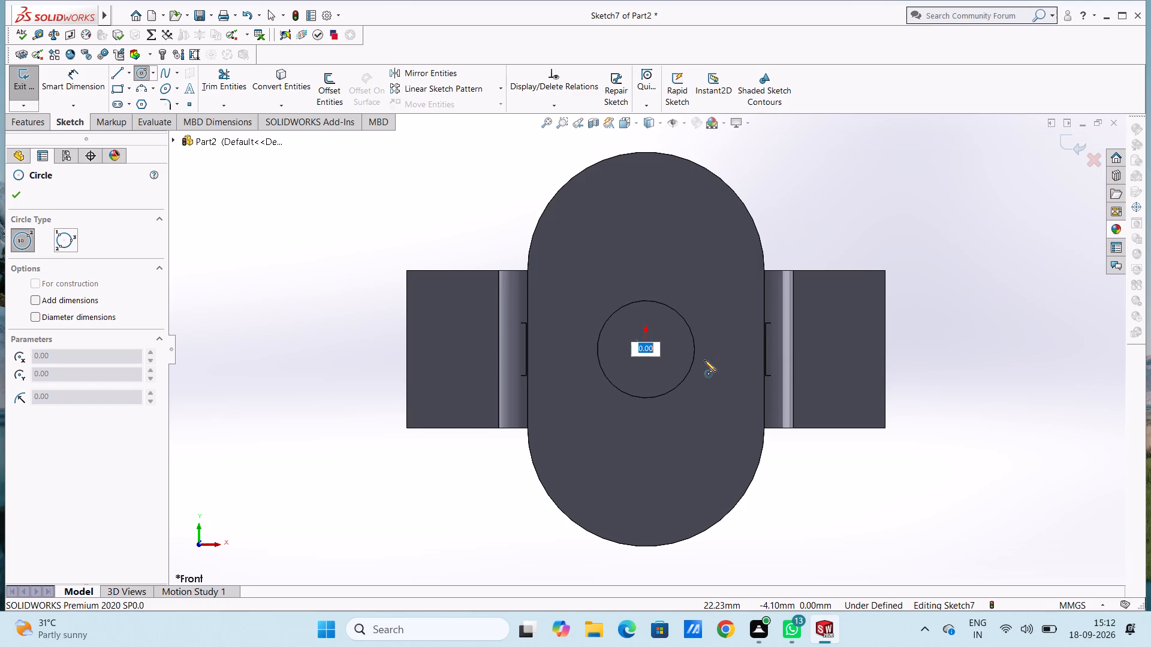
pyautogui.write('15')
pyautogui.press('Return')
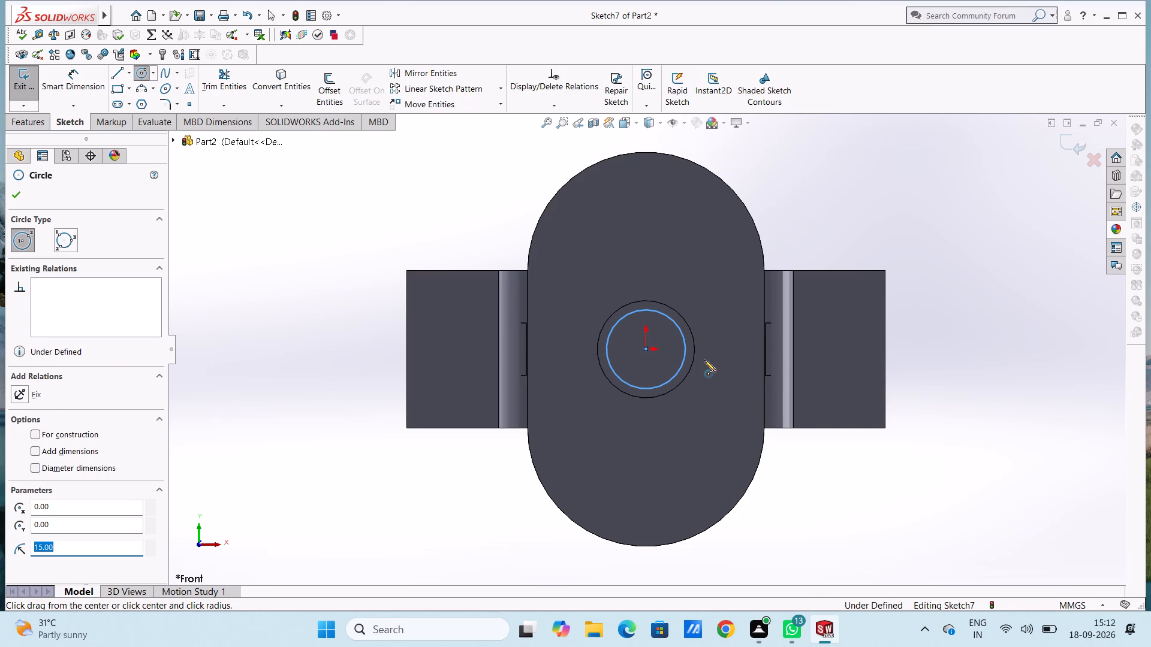
# Sketch a second circle centred on the origin and snapped to the existing bore edge, 18.5 mm in radius.
pyautogui.click(647, 347)
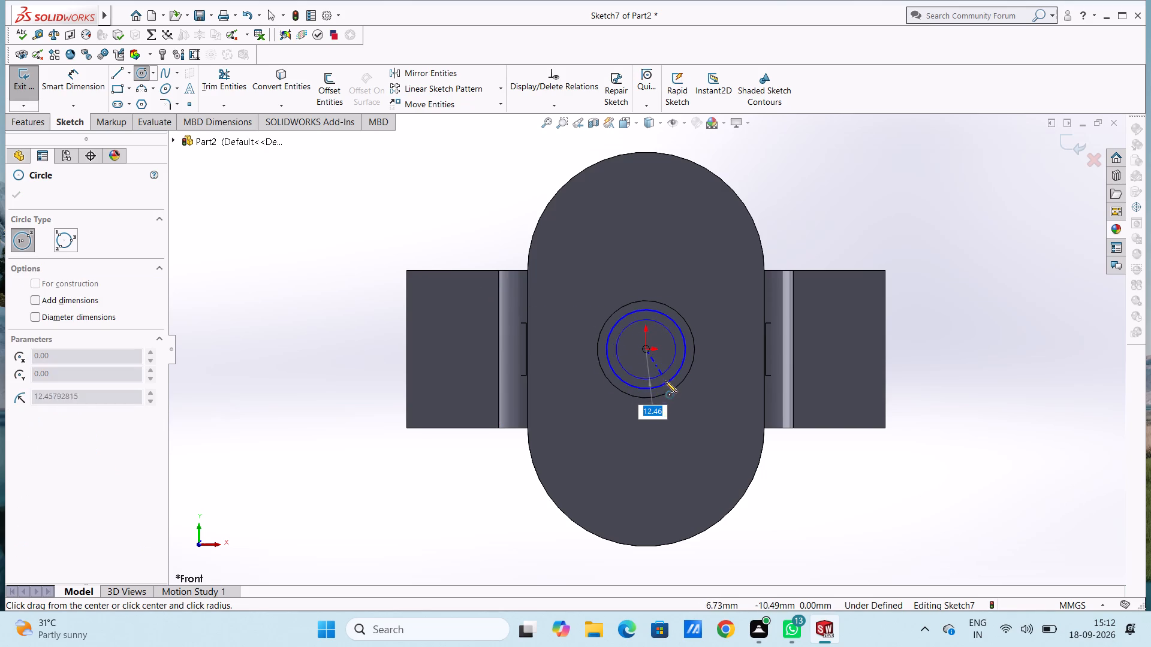
pyautogui.click(673, 392)
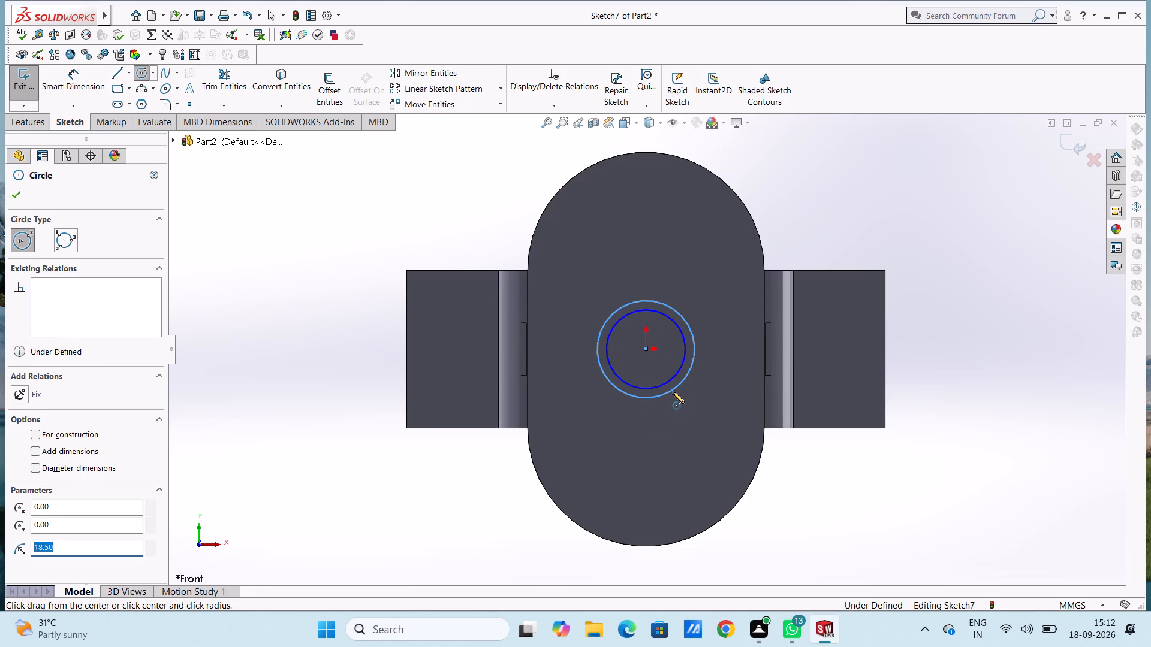
pyautogui.press('Escape')
pyautogui.press('Escape')
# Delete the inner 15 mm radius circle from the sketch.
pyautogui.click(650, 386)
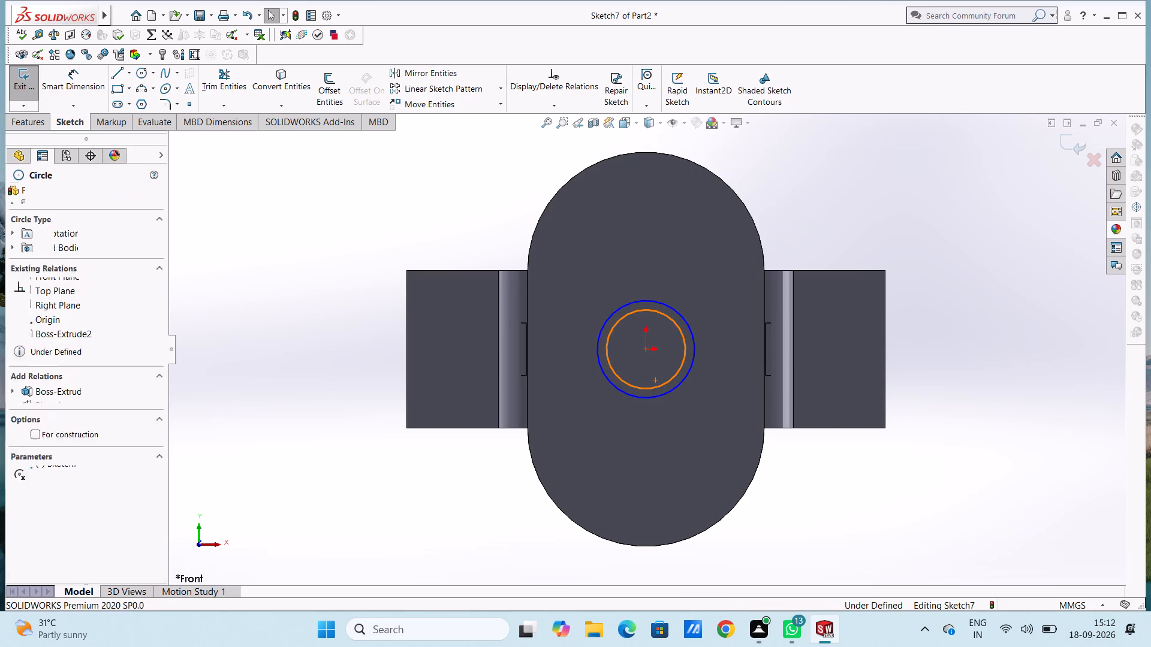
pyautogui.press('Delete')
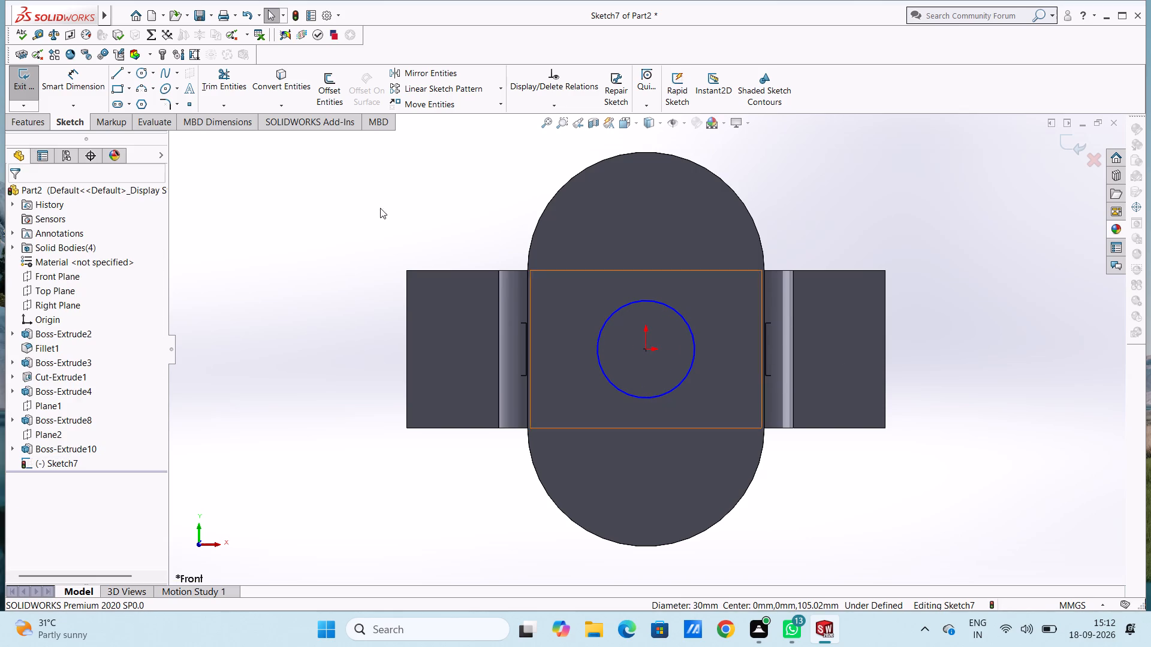
# Dimension the remaining circle's diameter.
pyautogui.click(71, 84)
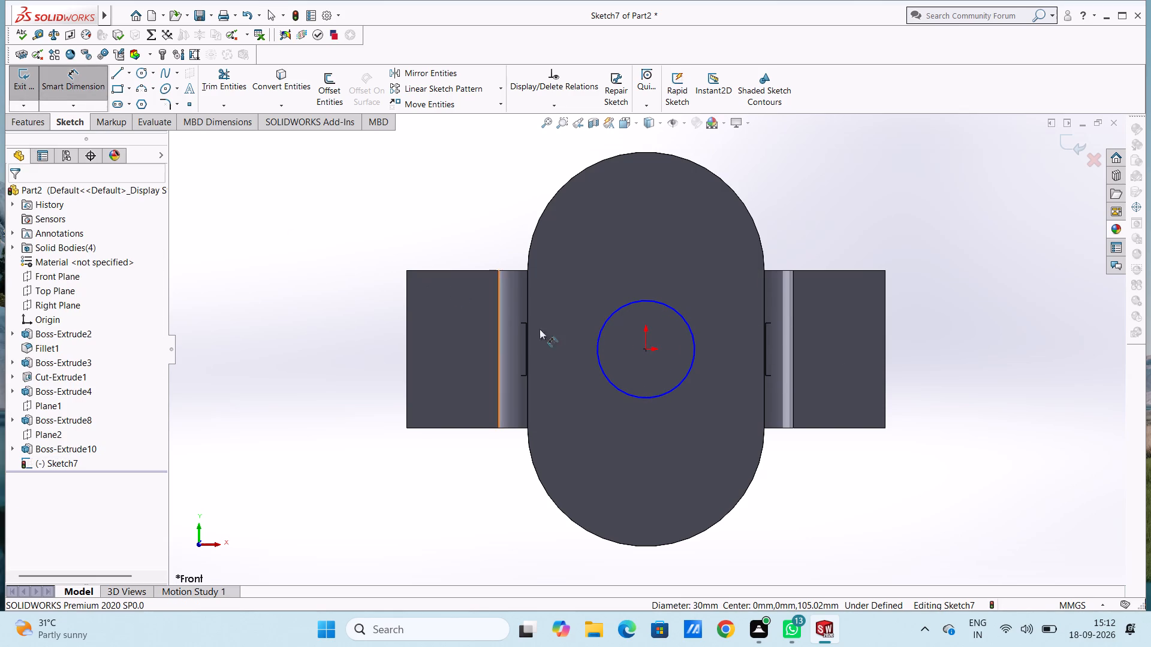
pyautogui.click(596, 352)
pyautogui.click(447, 216)
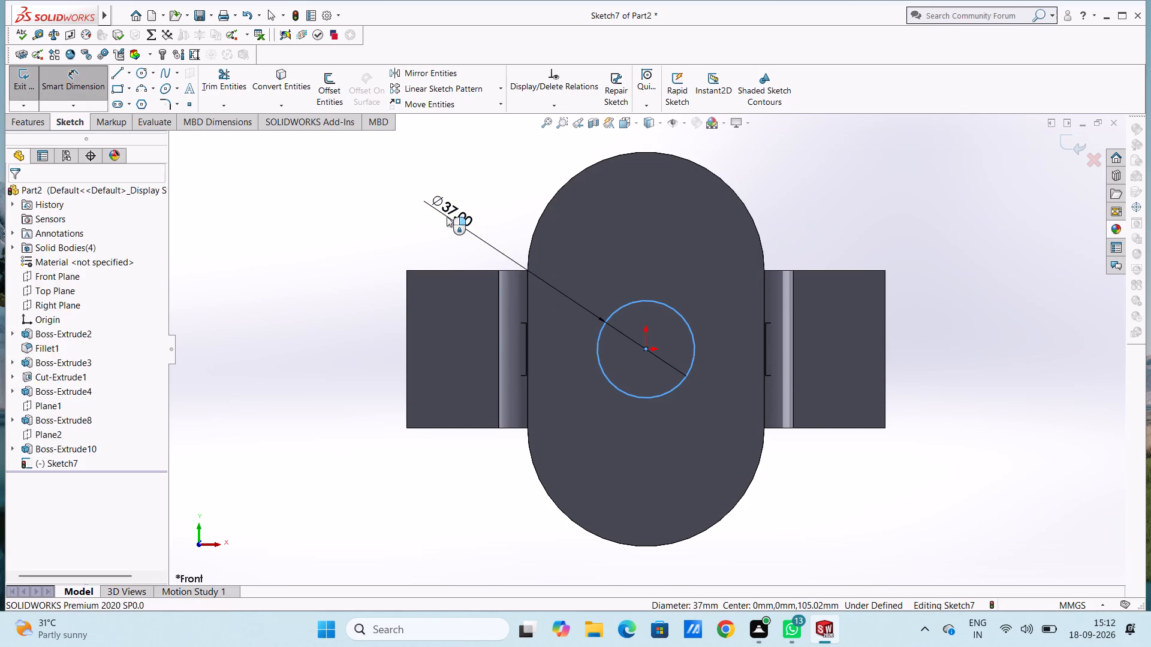
pyautogui.click(393, 194)
pyautogui.click(385, 184)
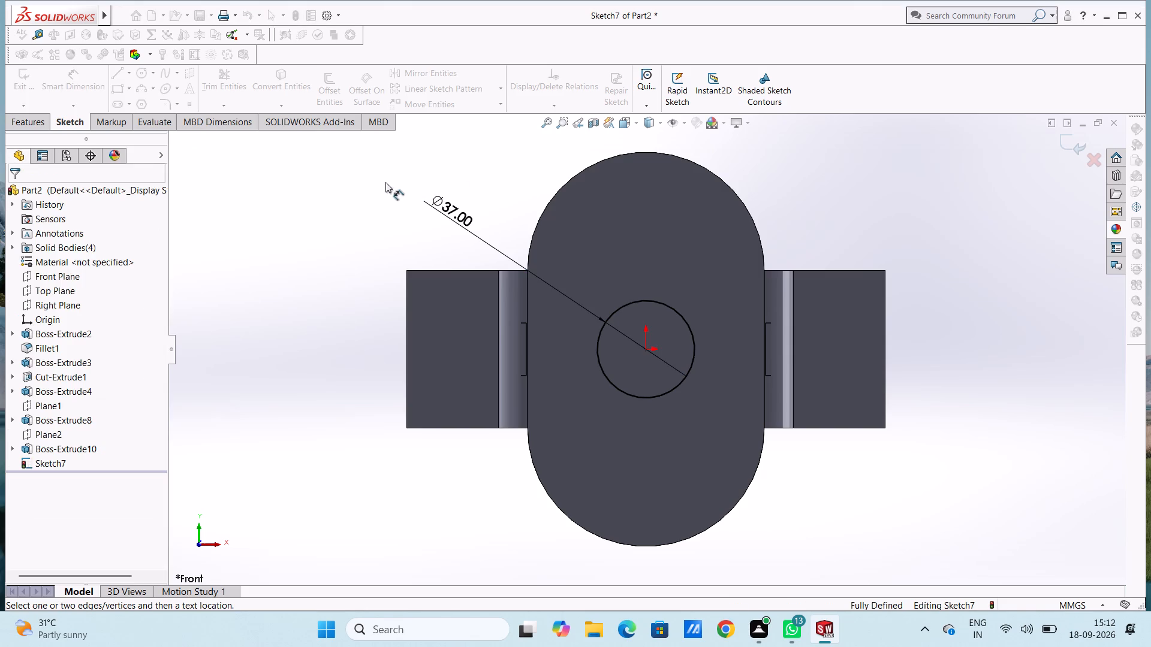
# Cut-extrude the circle blind to a depth of 150 mm, running from the fork back through the cylinder.
pyautogui.moveTo(812, 199); pyautogui.dragTo(746, 267, button='middle')
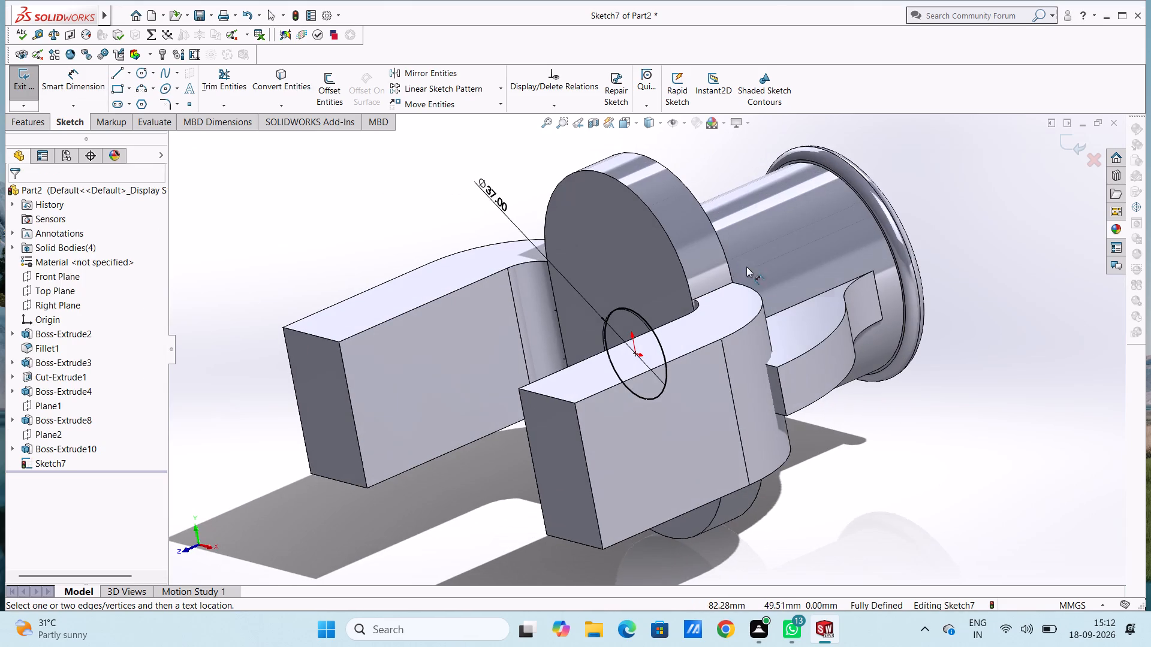
pyautogui.click(31, 125)
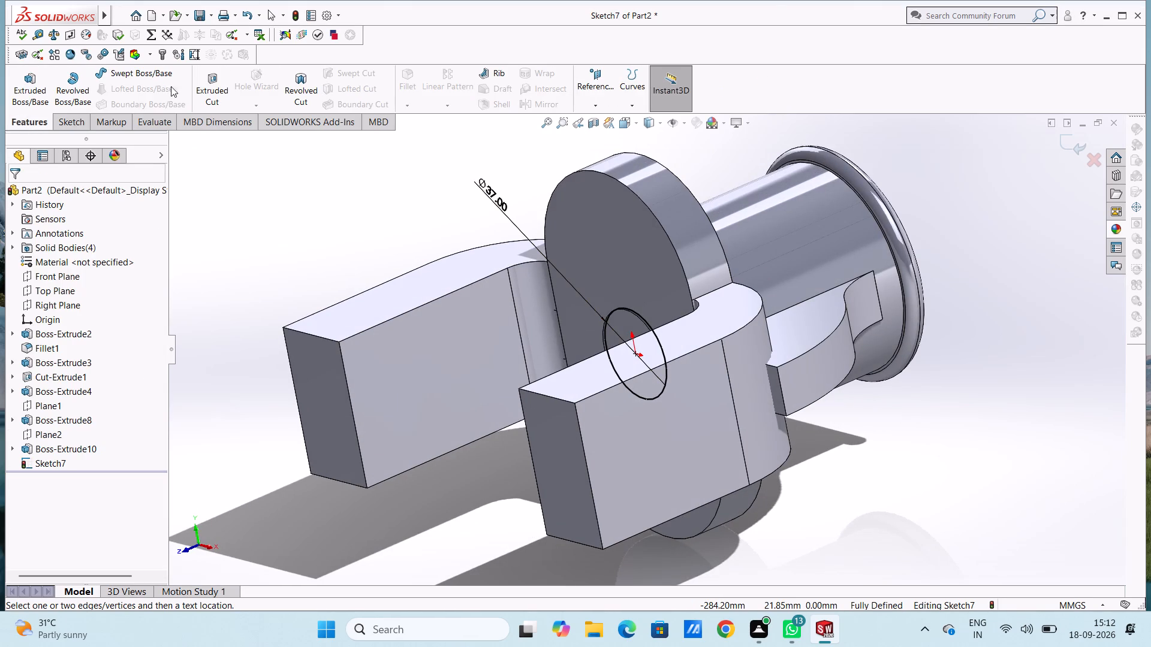
pyautogui.click(208, 87)
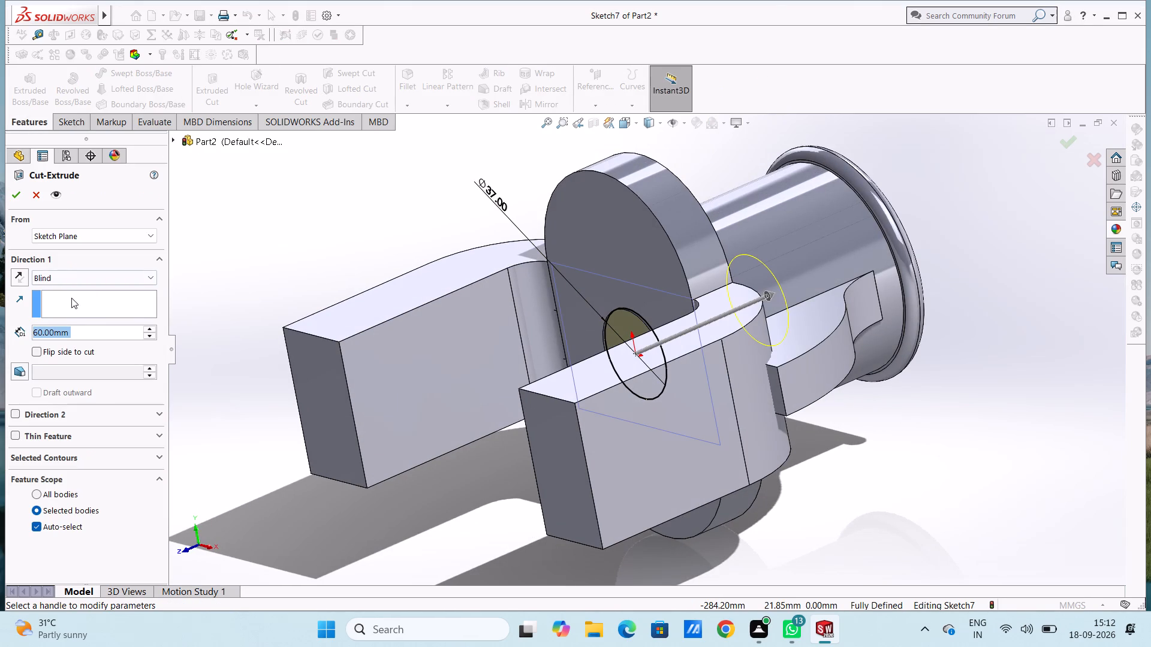
pyautogui.write('100')
pyautogui.press('Return')
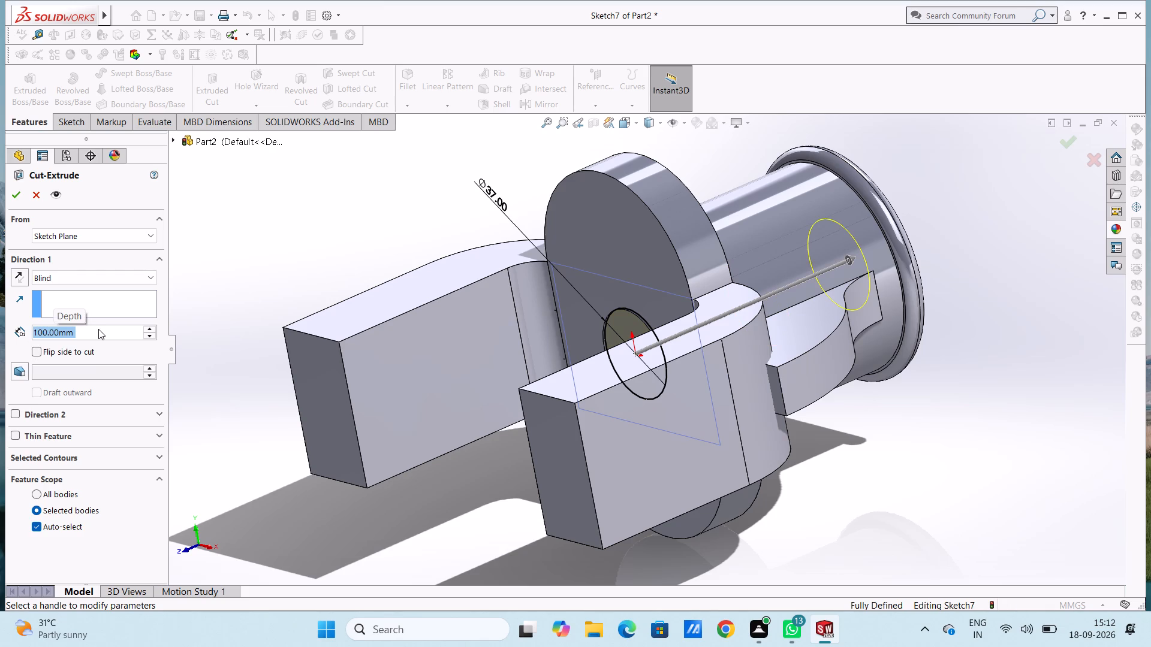
pyautogui.write('150')
pyautogui.press('Return')
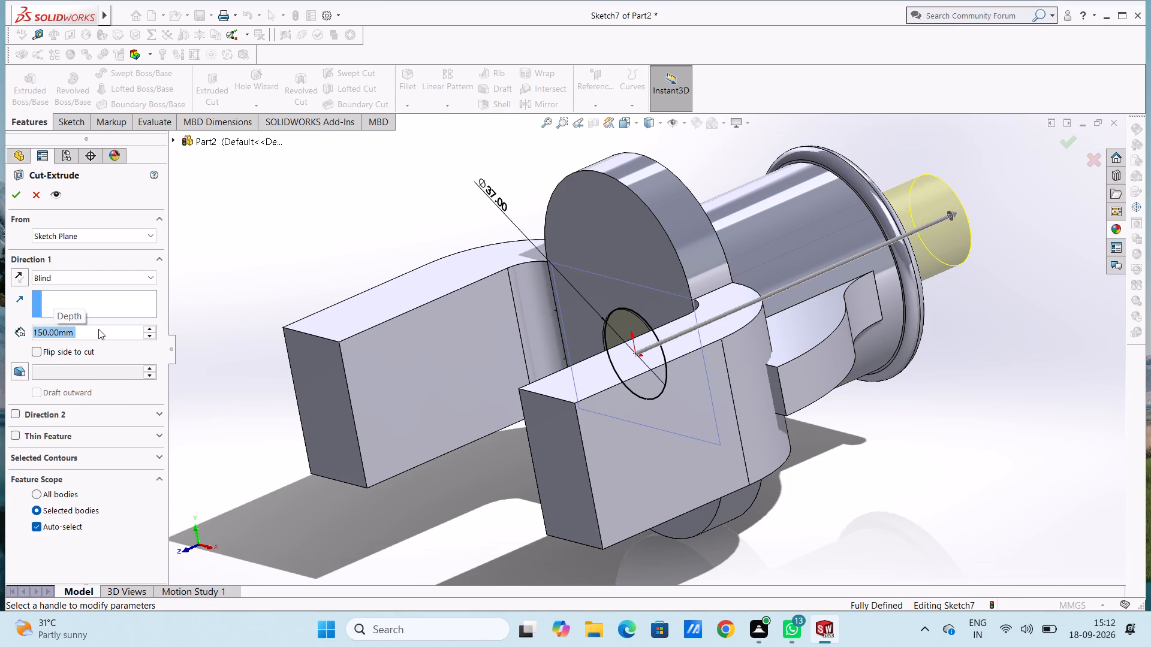
pyautogui.click(14, 194)
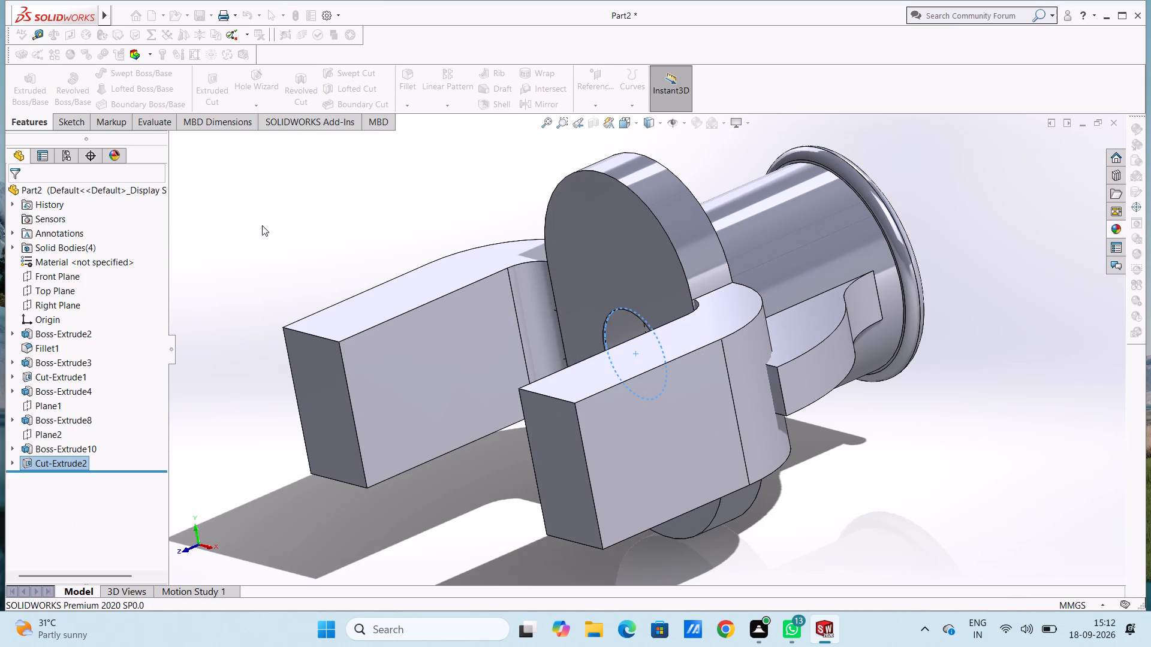
pyautogui.click(265, 225)
# Fillet the upper and lower end edges of both fork arms with a 30 mm radius so the tips are rounded.
pyautogui.moveTo(293, 188); pyautogui.dragTo(362, 186, button='middle')
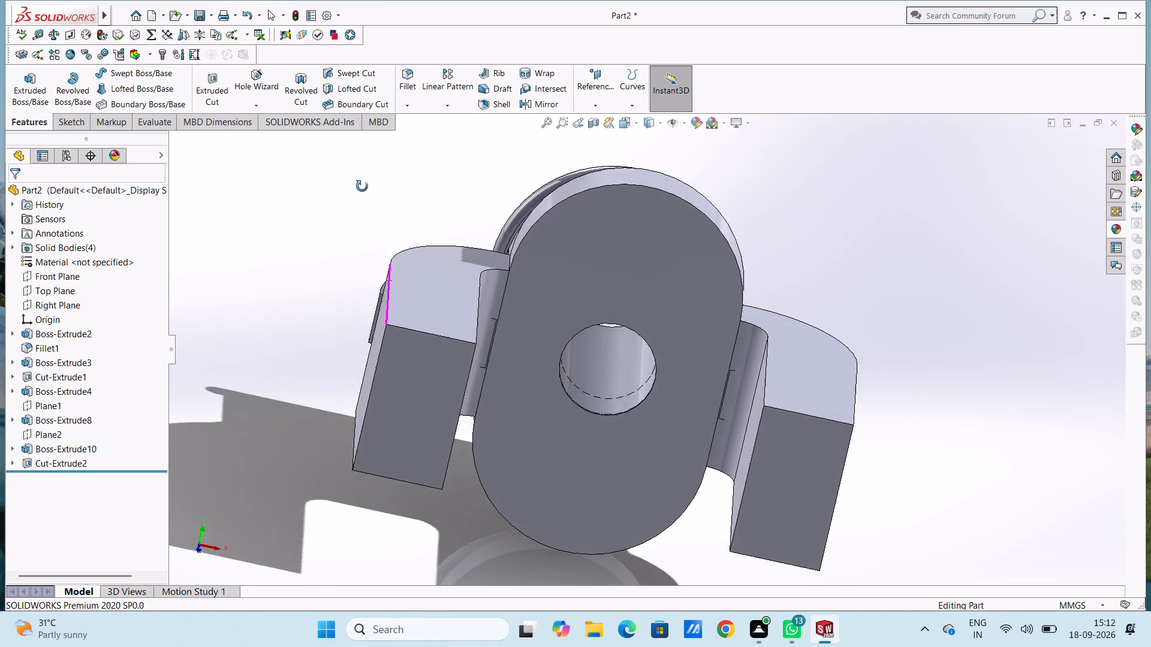
pyautogui.moveTo(362, 186); pyautogui.dragTo(378, 218, button='middle')
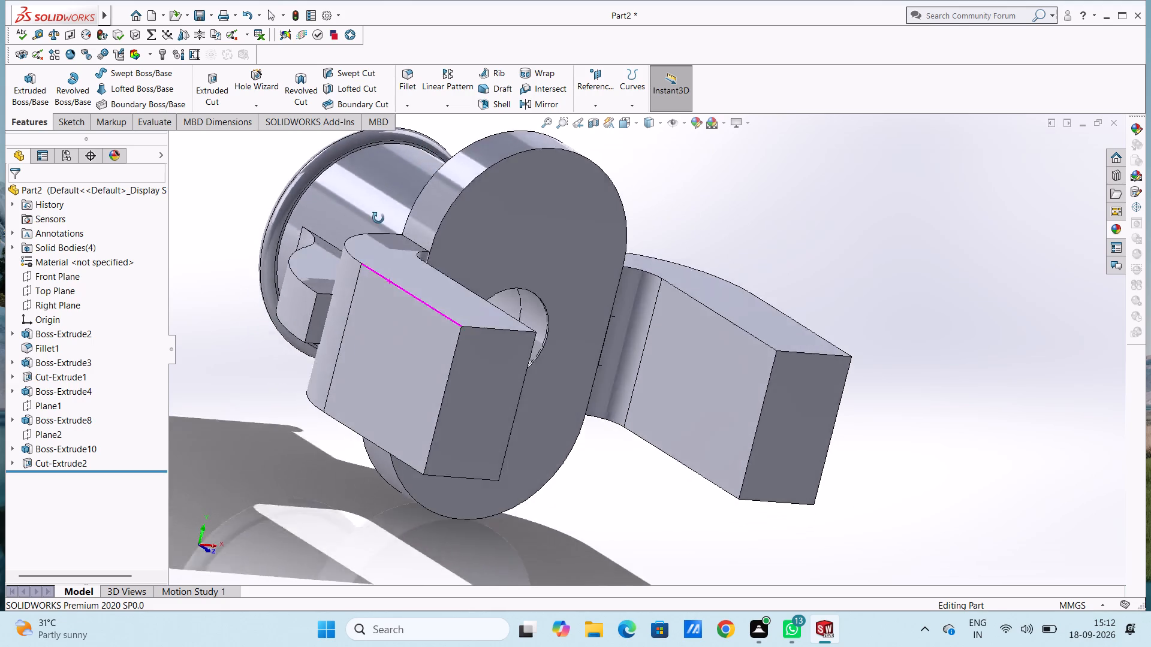
pyautogui.moveTo(378, 218); pyautogui.dragTo(379, 219, button='middle')
pyautogui.scroll(1, 379, 219)
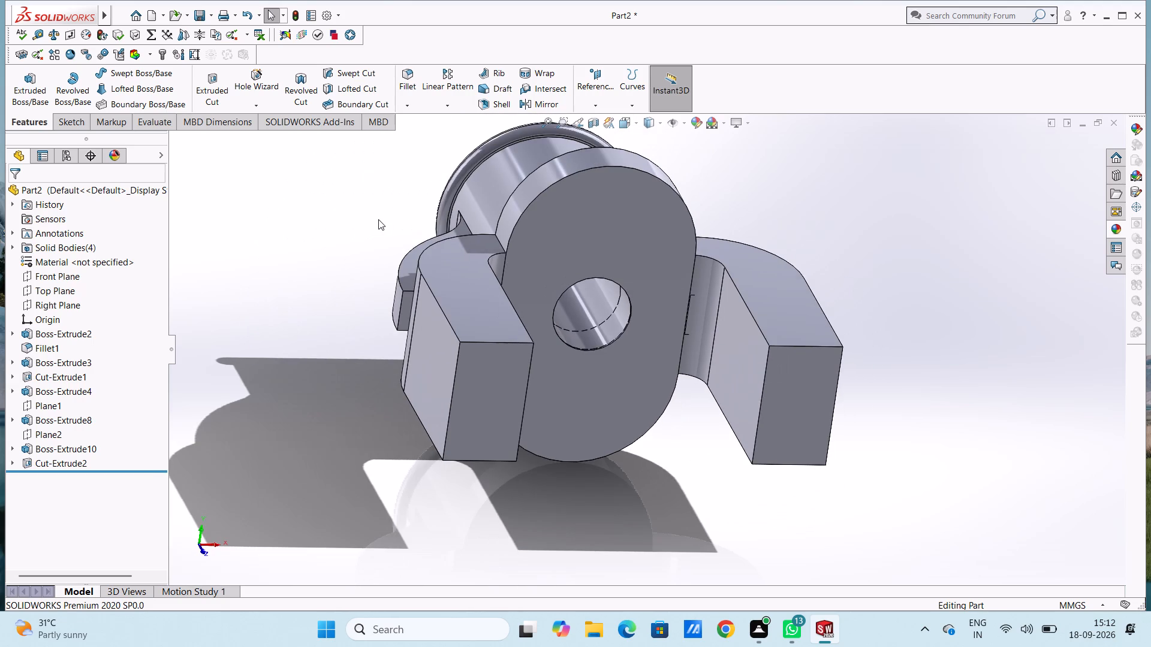
pyautogui.hotkey('ctrl', '7')
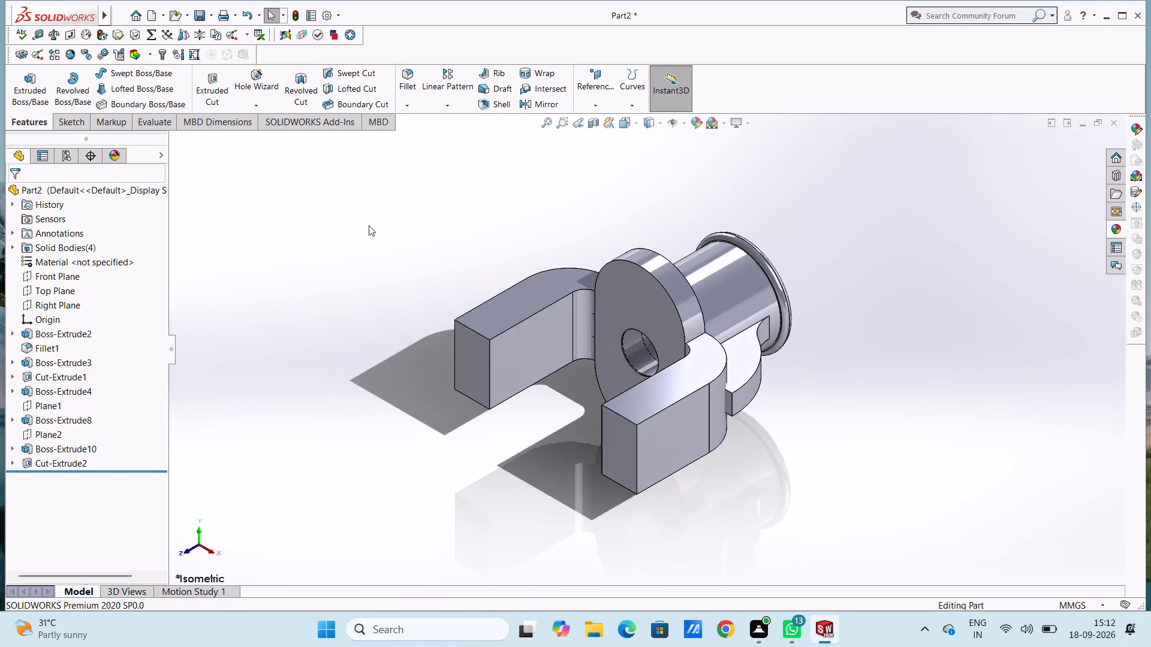
pyautogui.scroll(-2, 466, 387)
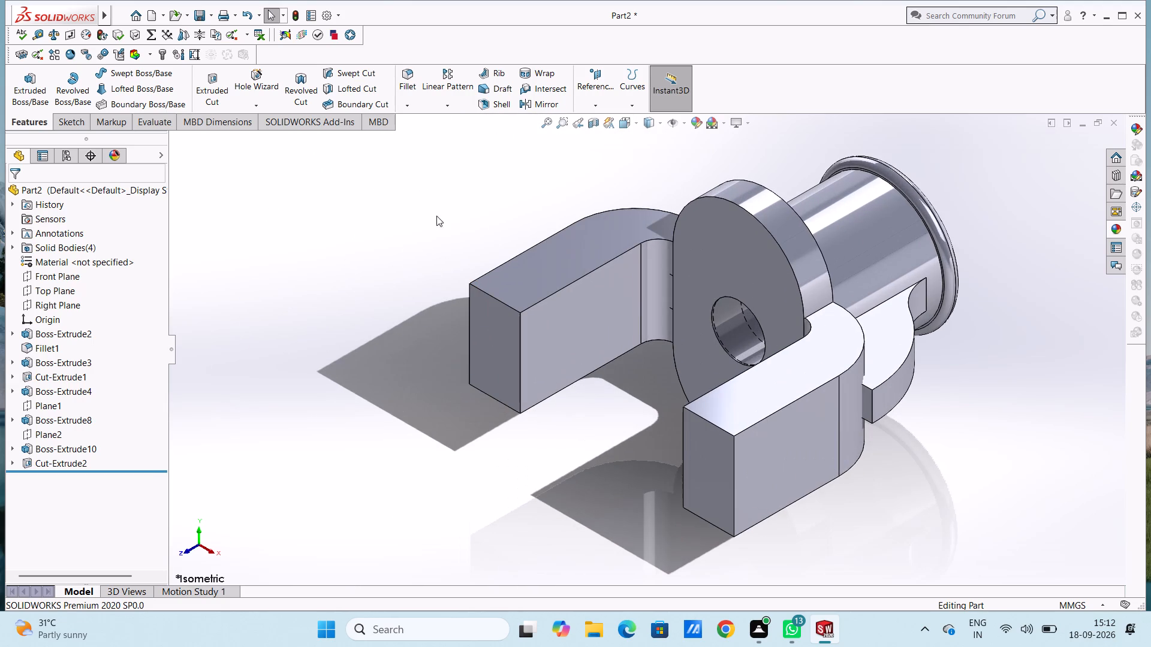
pyautogui.click(402, 69)
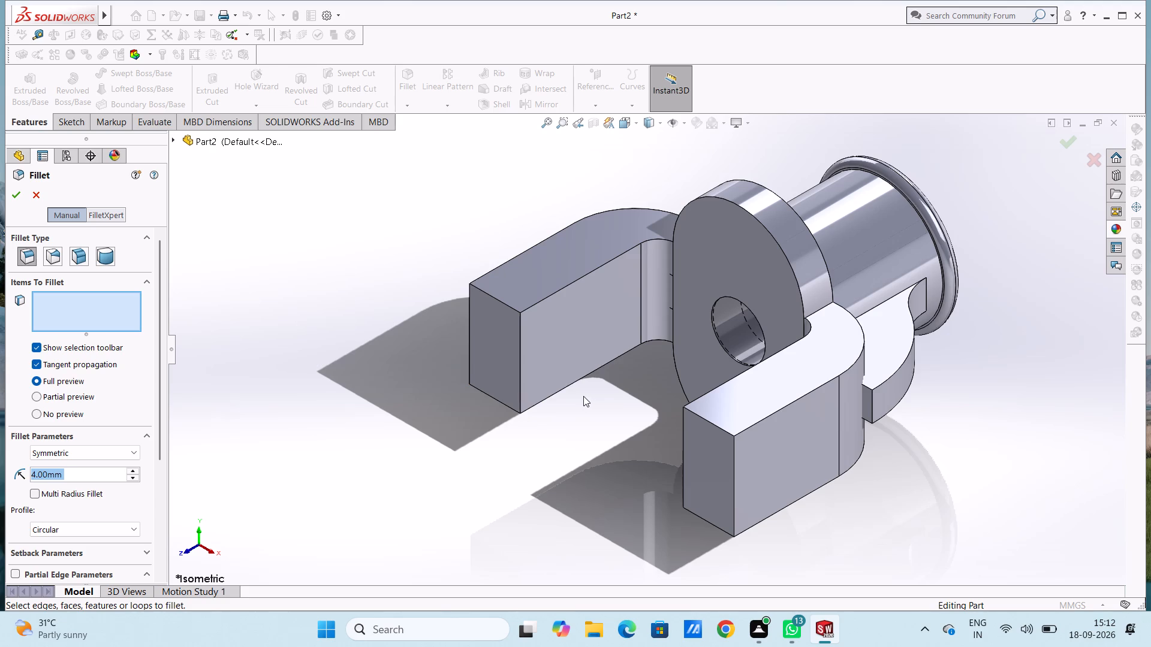
pyautogui.scroll(-3, 573, 416)
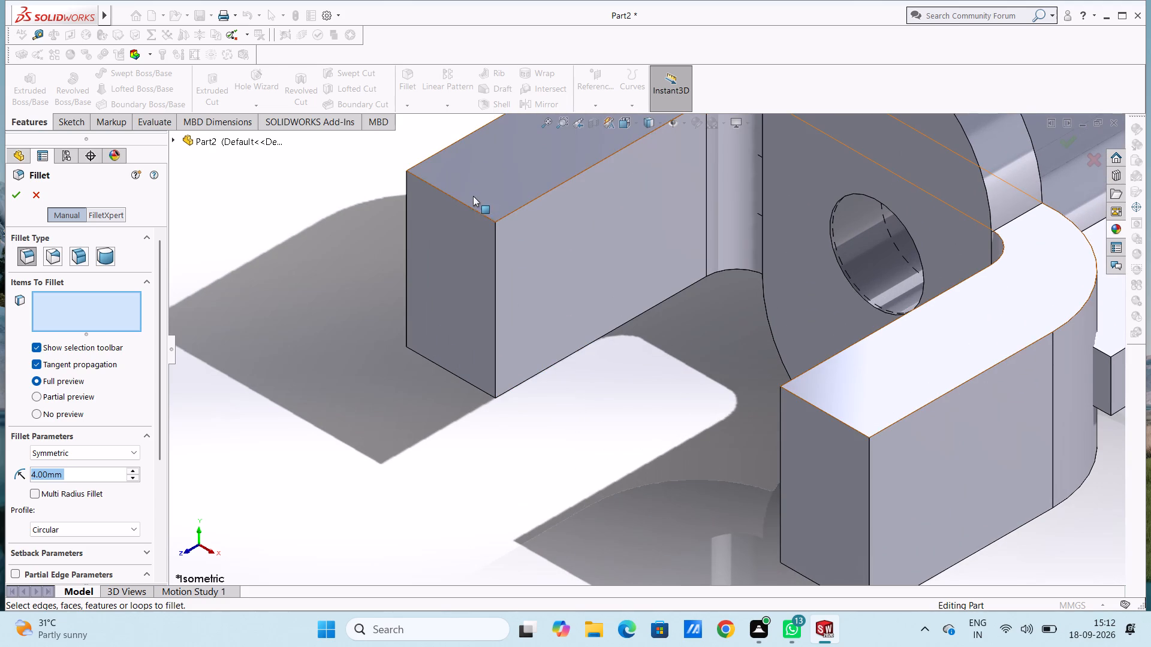
pyautogui.click(466, 205)
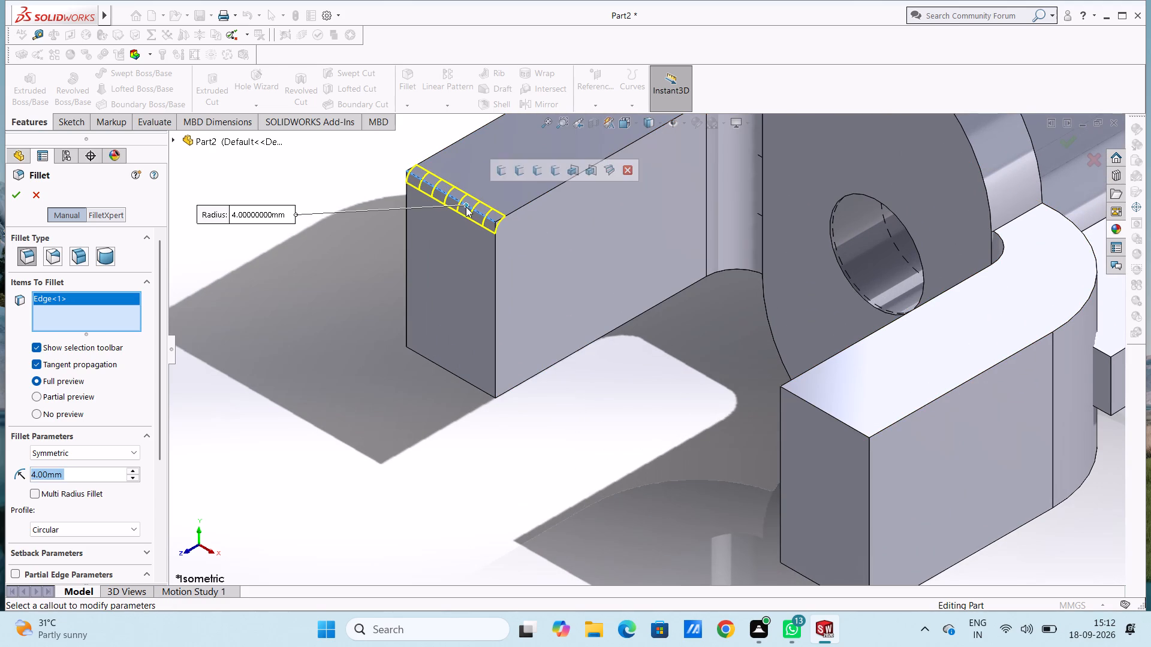
pyautogui.click(448, 371)
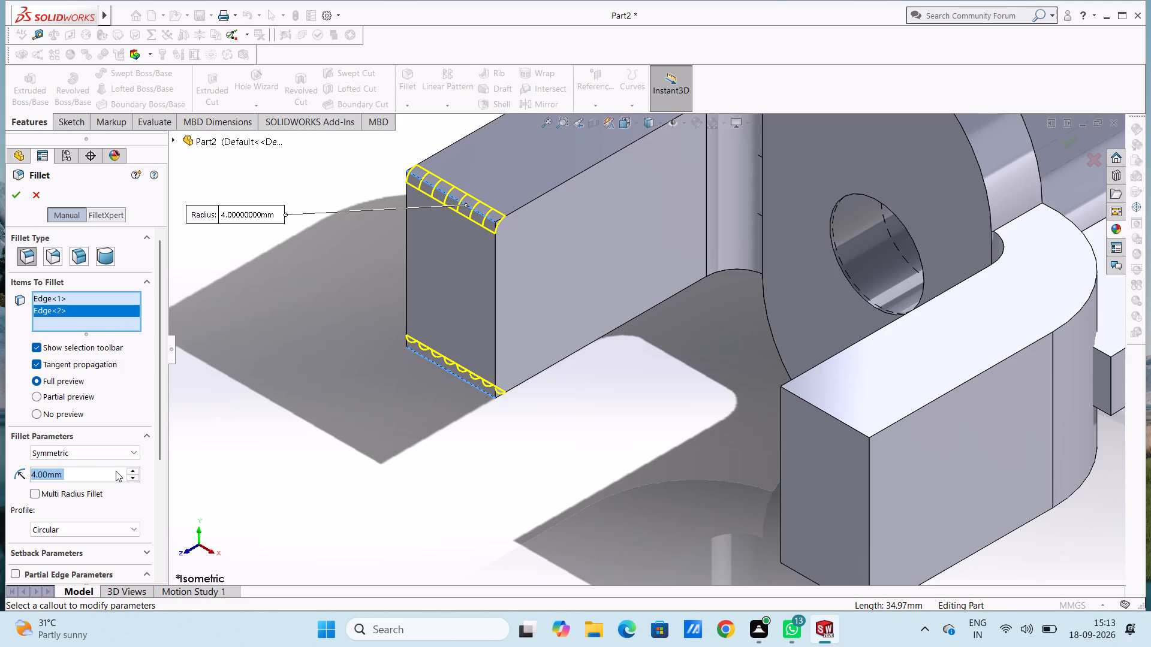
pyautogui.write('30')
pyautogui.press('Return')
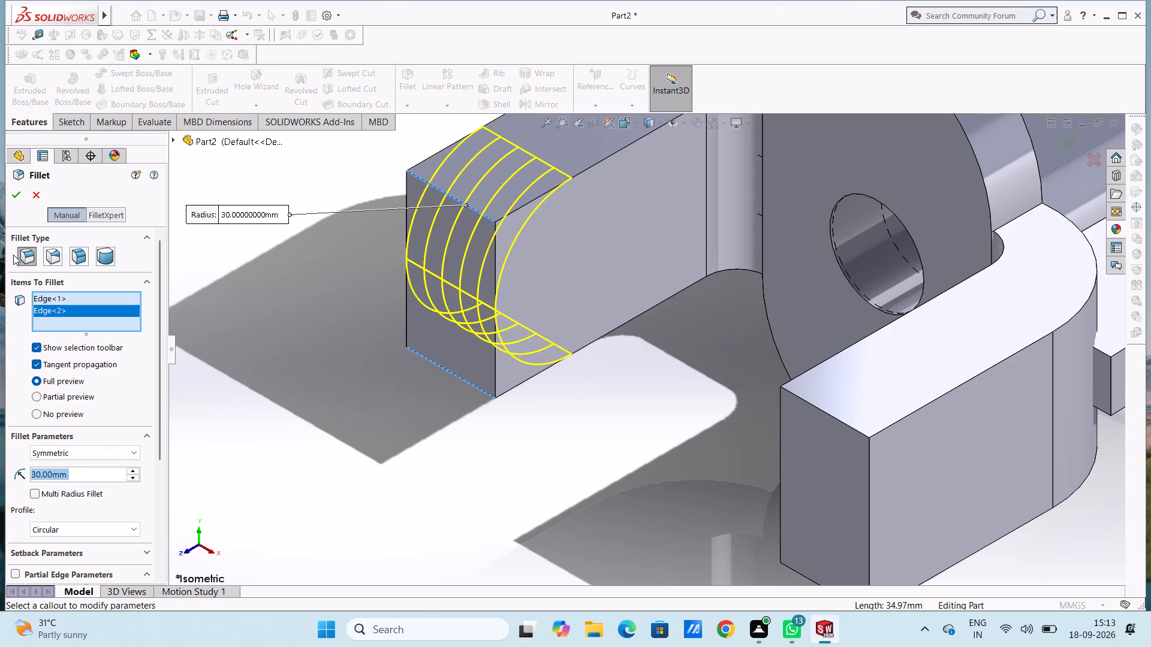
pyautogui.scroll(4, 397, 341)
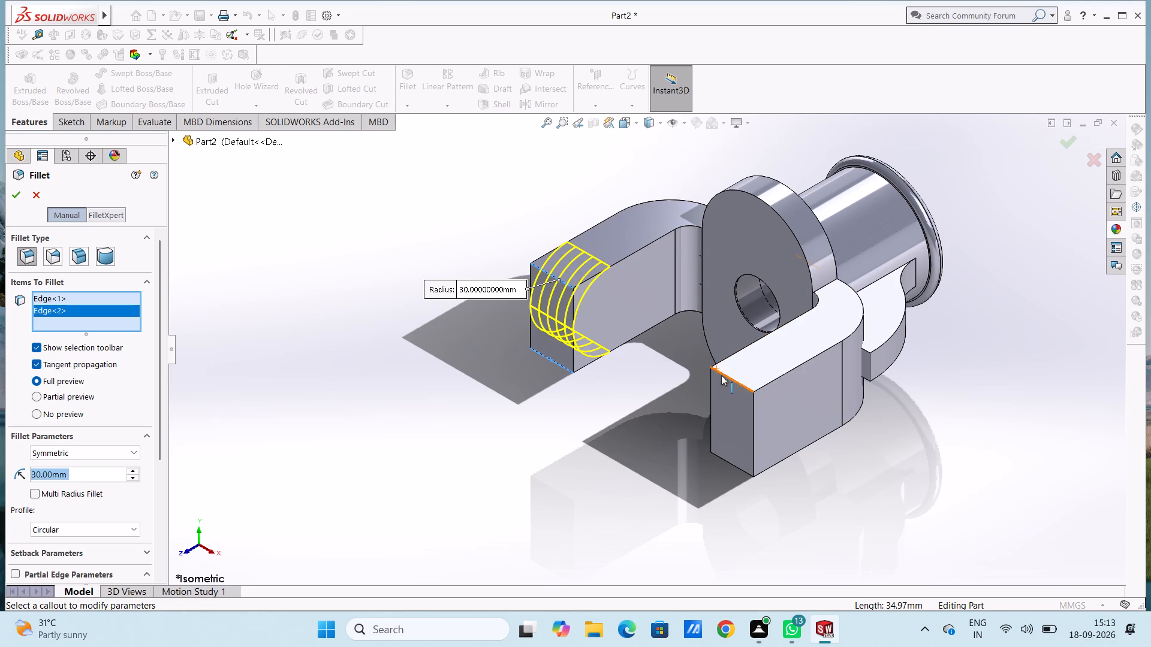
pyautogui.click(733, 381)
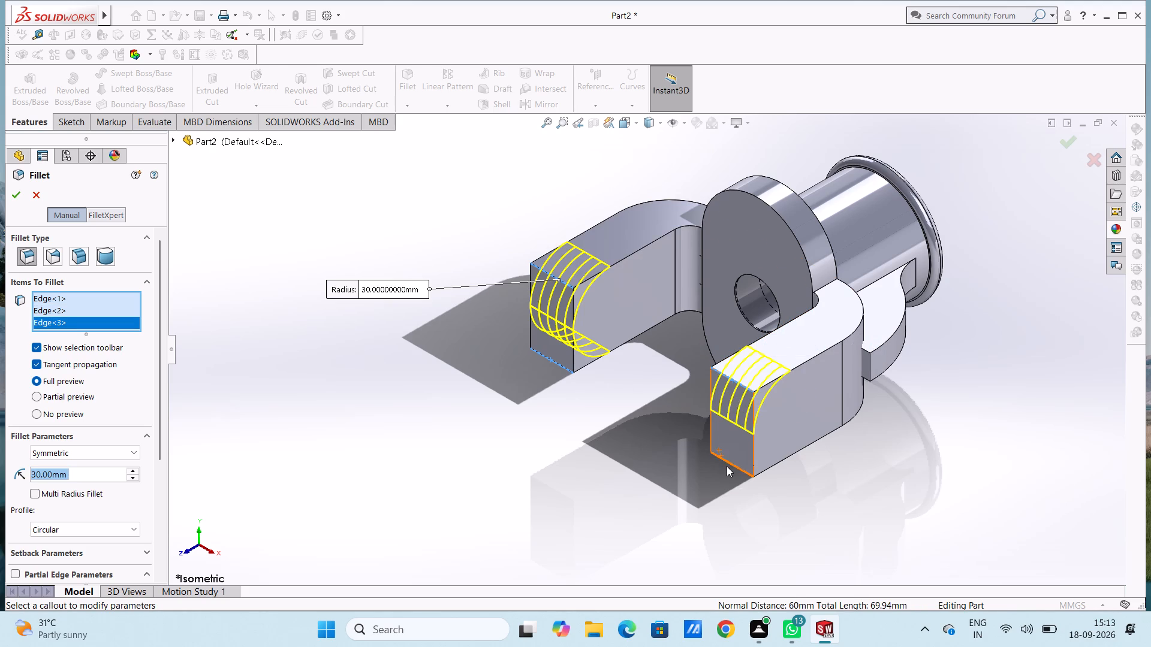
pyautogui.click(732, 464)
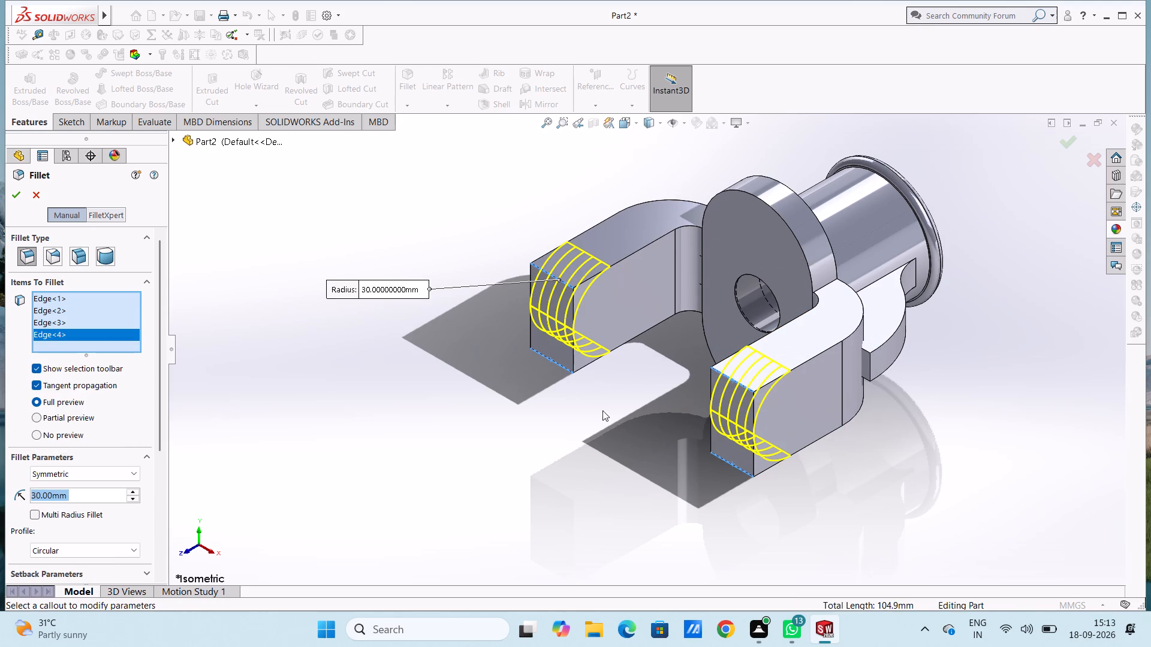
pyautogui.click(12, 195)
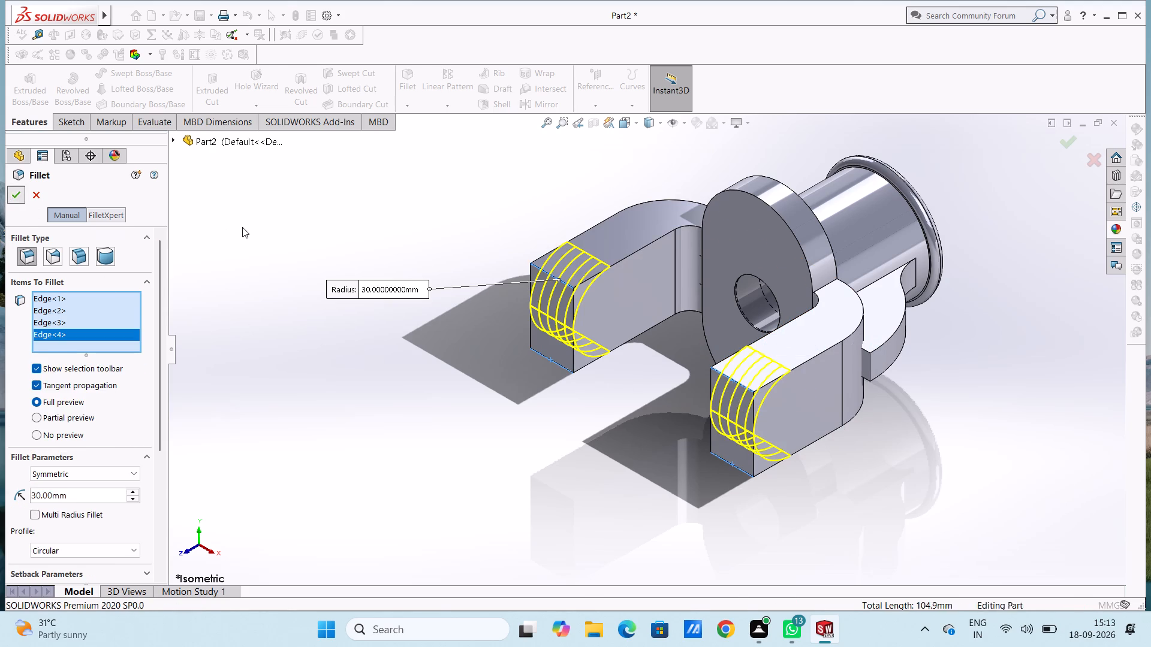
pyautogui.click(292, 231)
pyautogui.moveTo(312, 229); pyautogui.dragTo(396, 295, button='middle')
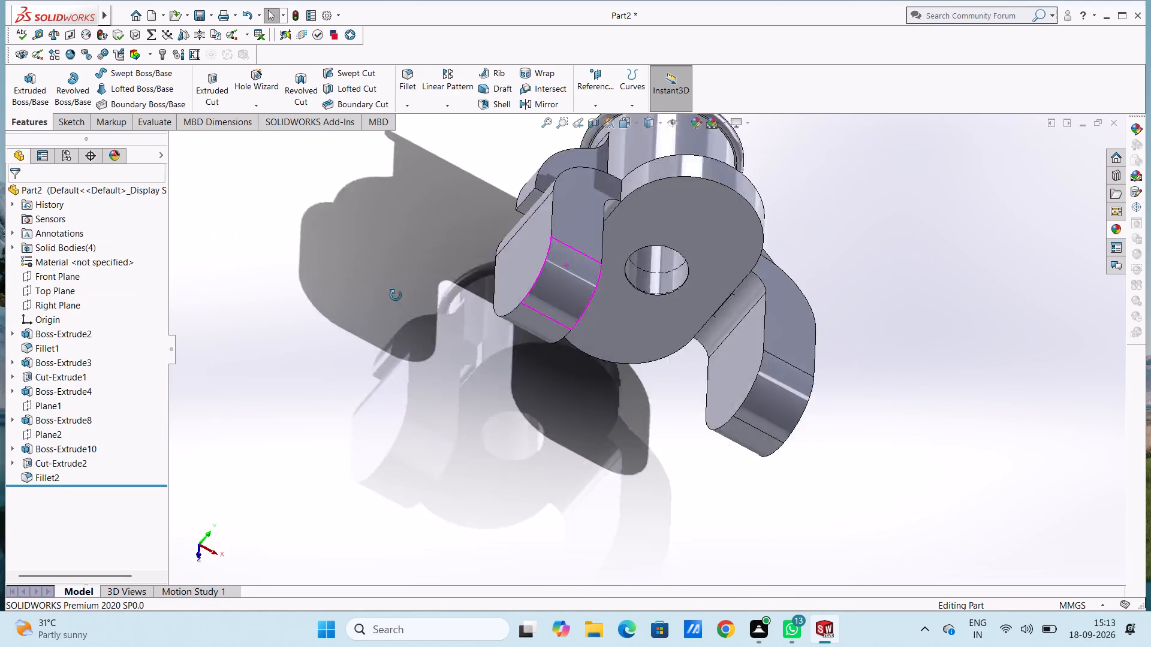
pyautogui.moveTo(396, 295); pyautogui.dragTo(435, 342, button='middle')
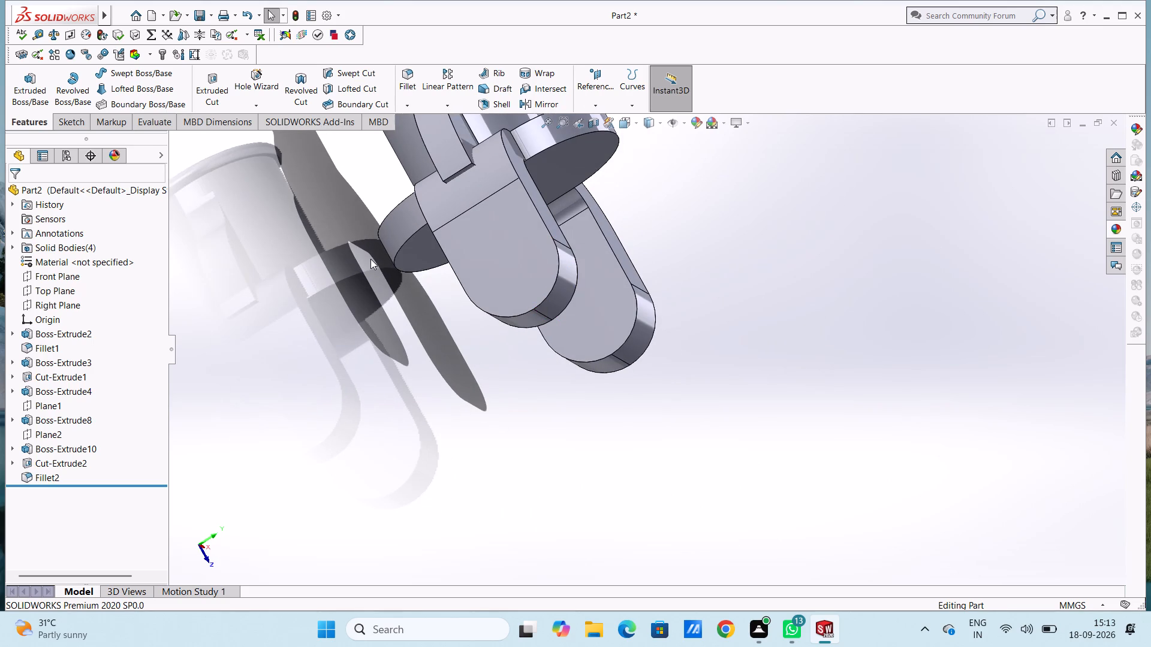
# On the outer face of a fork arm, sketch a circle about 17.7 mm in radius, centred on the rounded tip's centre.
pyautogui.hotkey('ctrl', '7')
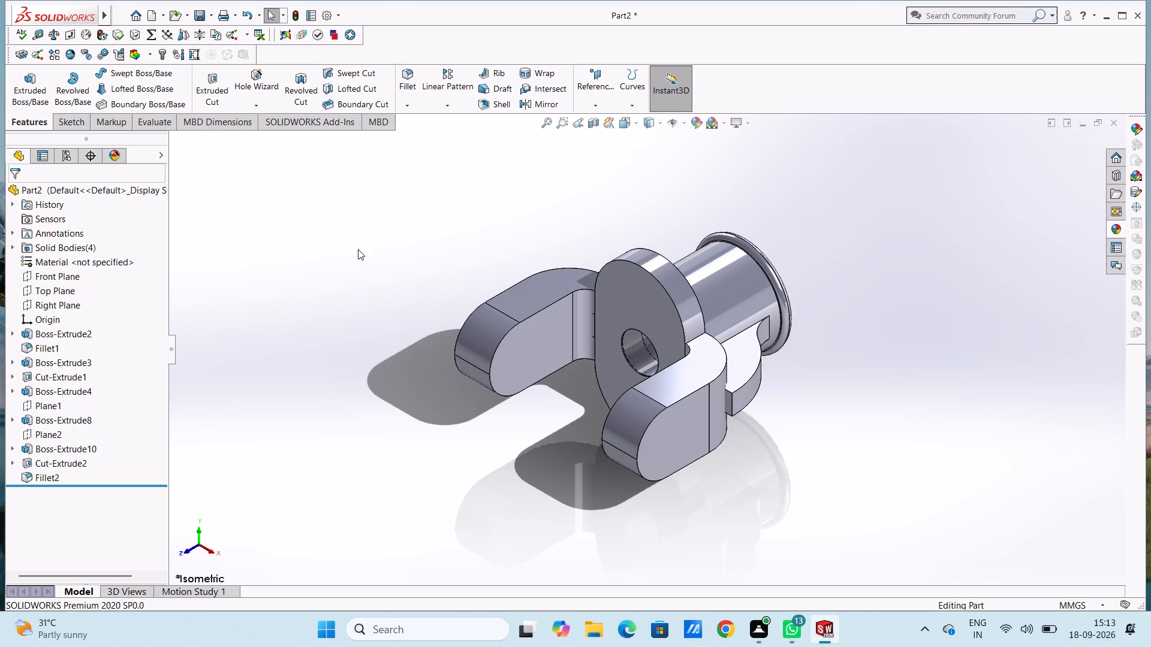
pyautogui.hotkey('ctrl', '1')
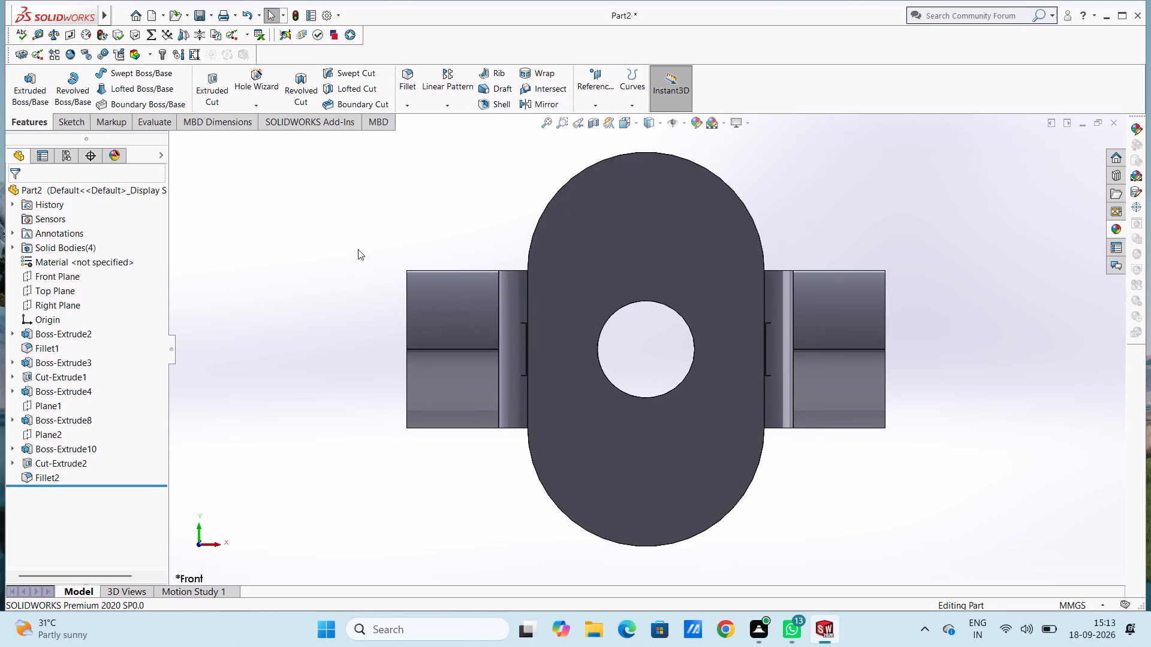
pyautogui.hotkey('ctrl', '3')
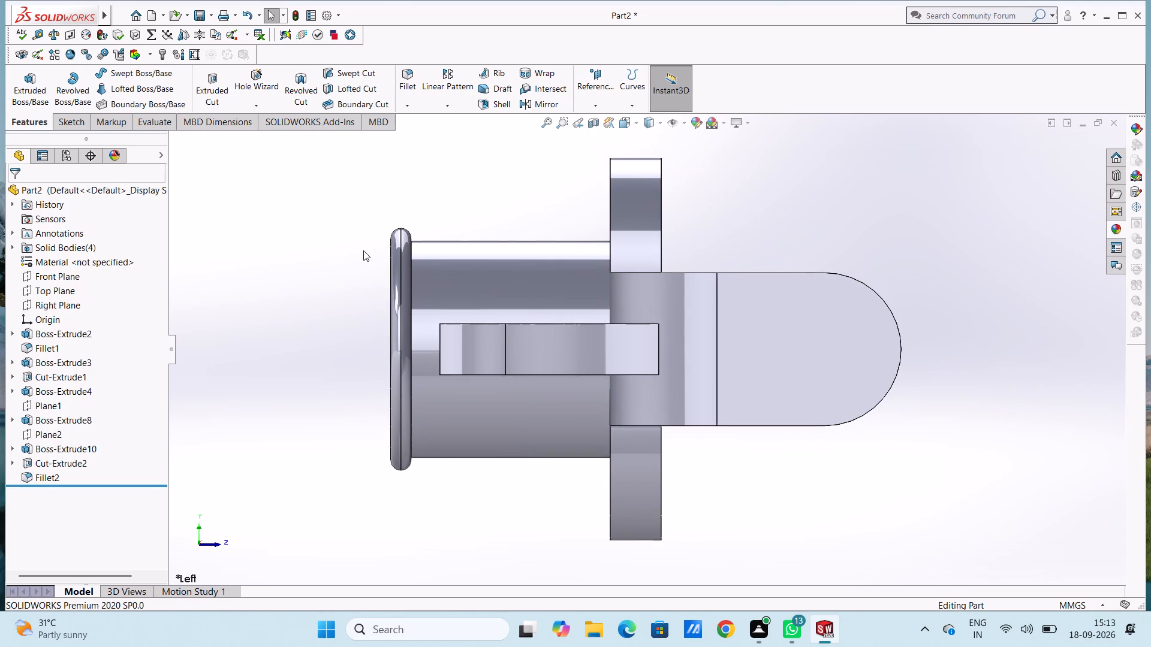
pyautogui.click(870, 350)
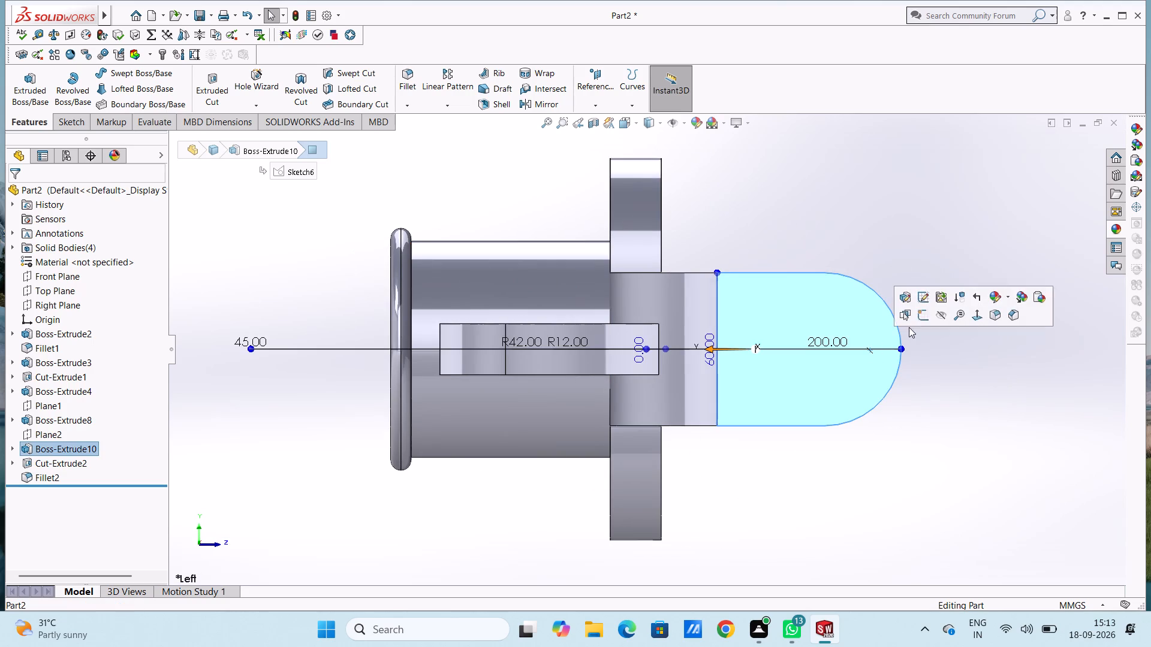
pyautogui.click(924, 313)
pyautogui.click(900, 223)
pyautogui.middleClick(891, 290)
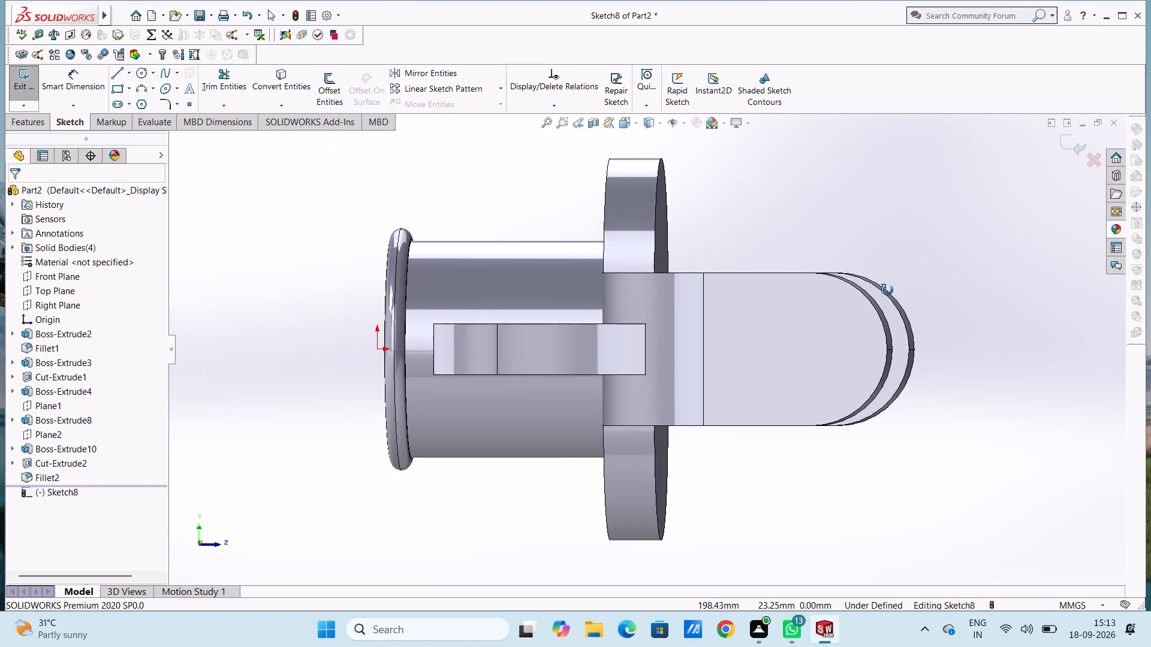
pyautogui.moveTo(897, 249); pyautogui.dragTo(904, 249, button='middle')
pyautogui.scroll(-2, 900, 269)
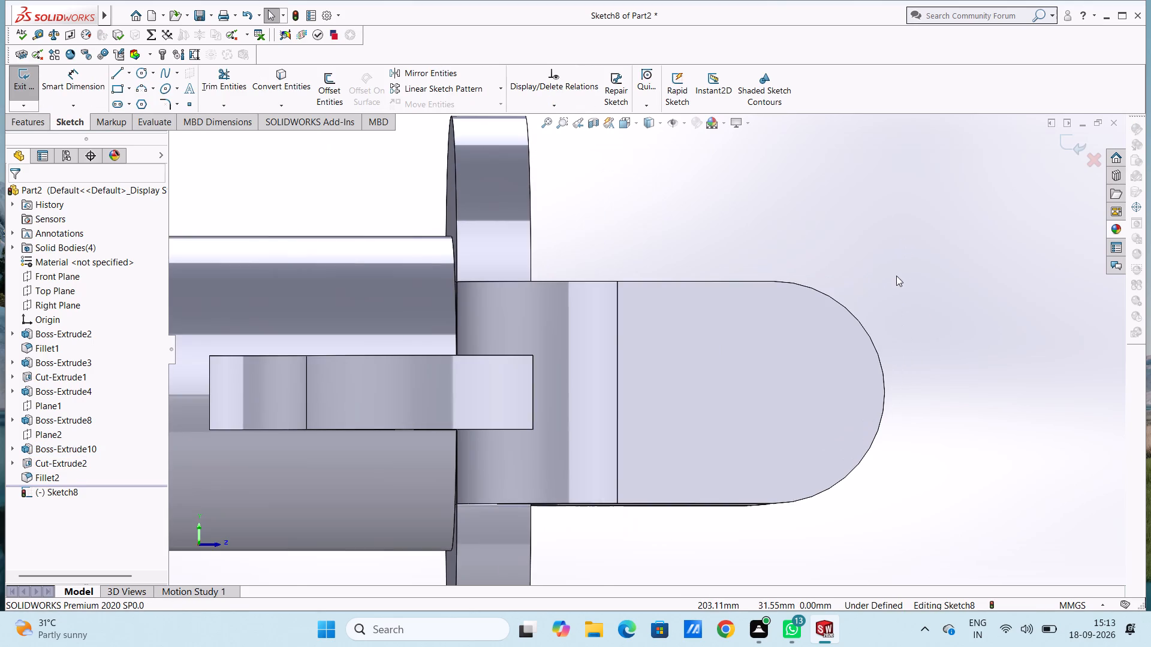
pyautogui.click(141, 72)
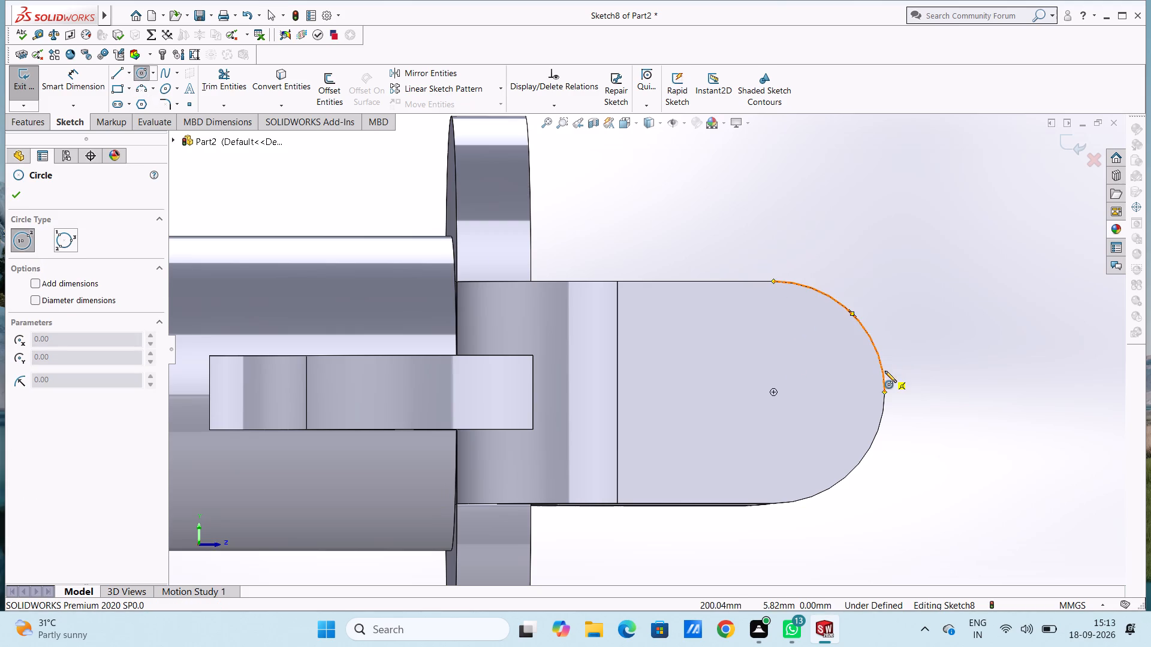
pyautogui.click(774, 391)
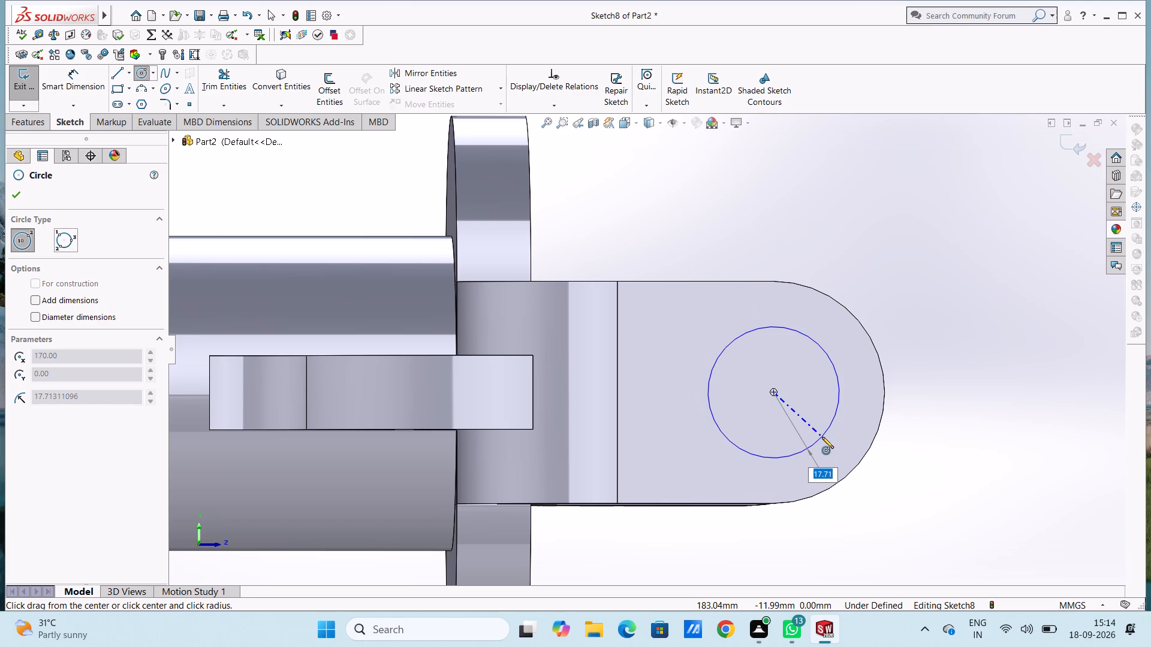
pyautogui.click(822, 437)
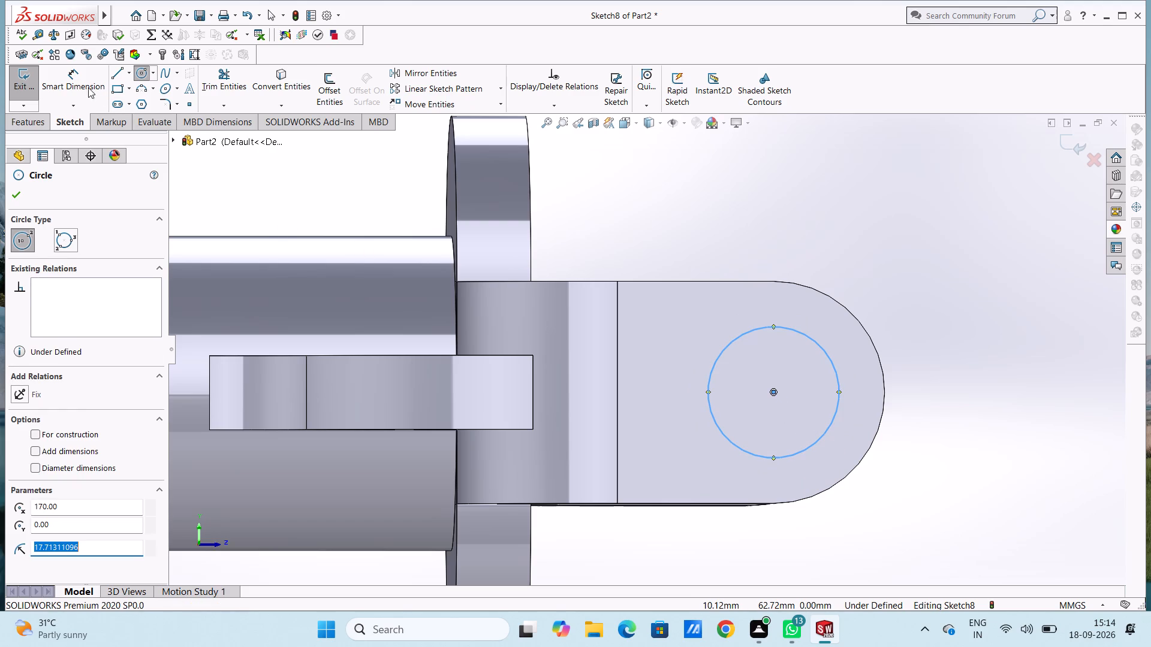
# Dimension the circle on the fork arm to a diameter of 27 mm.
pyautogui.click(86, 84)
pyautogui.click(821, 344)
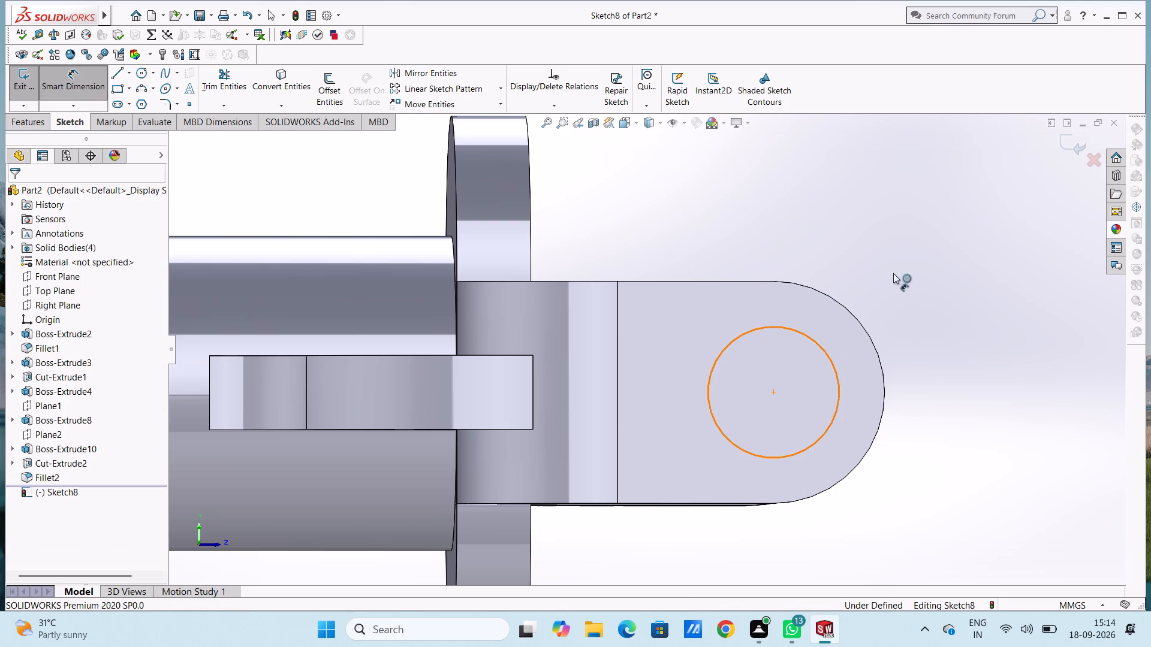
pyautogui.click(982, 205)
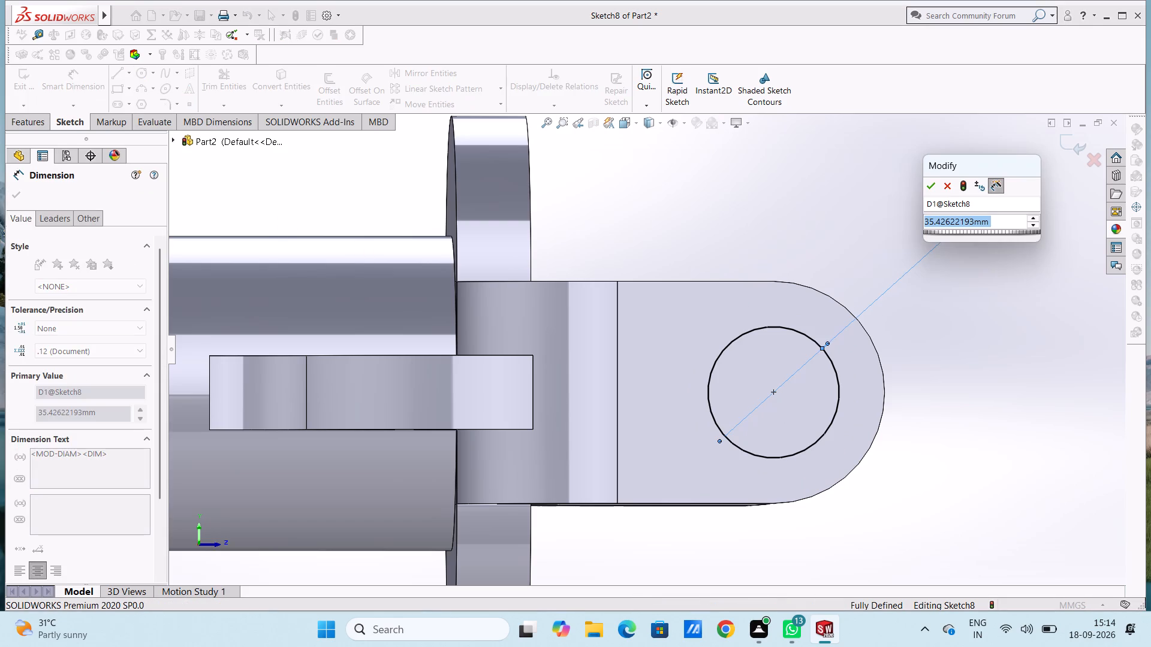
pyautogui.write('27')
pyautogui.press('Return')
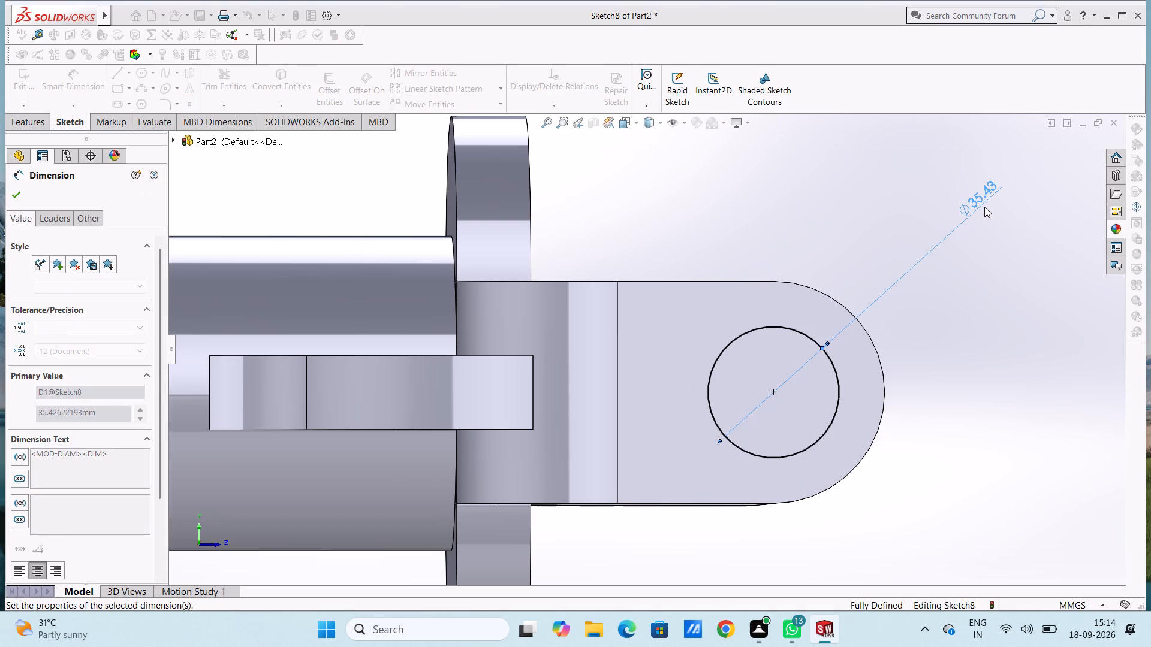
pyautogui.click(978, 267)
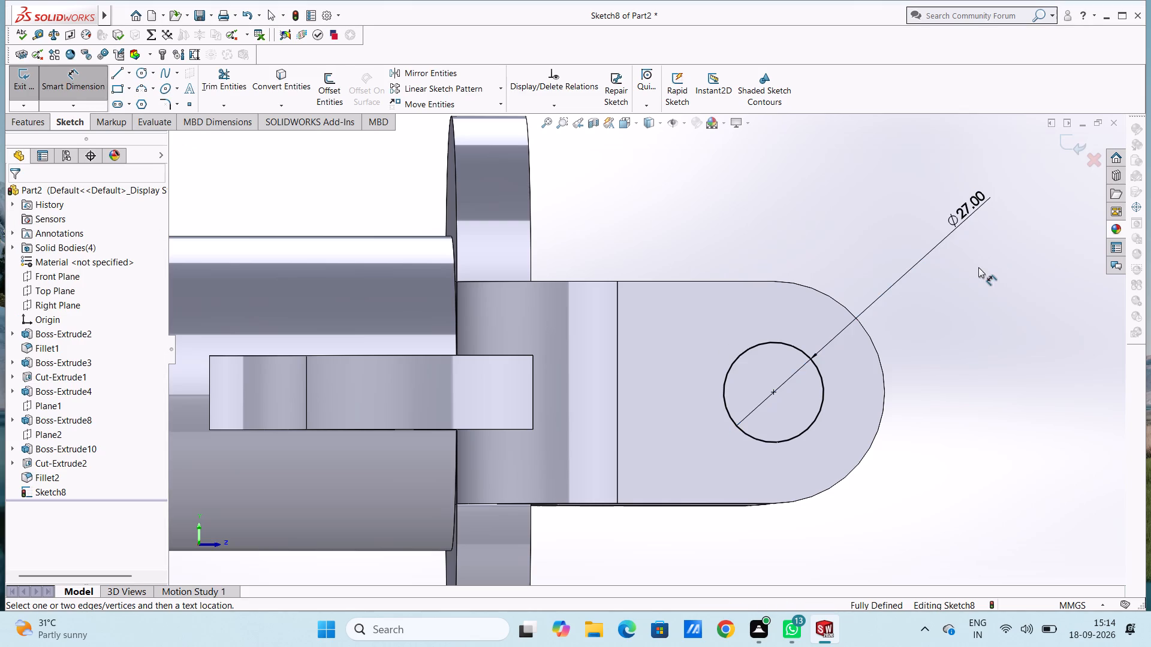
# Cut-extrude the 27 mm circle blind to a depth of 200 mm, running through both fork arms.
pyautogui.moveTo(978, 266); pyautogui.dragTo(953, 294, button='middle')
pyautogui.scroll(2, 953, 295)
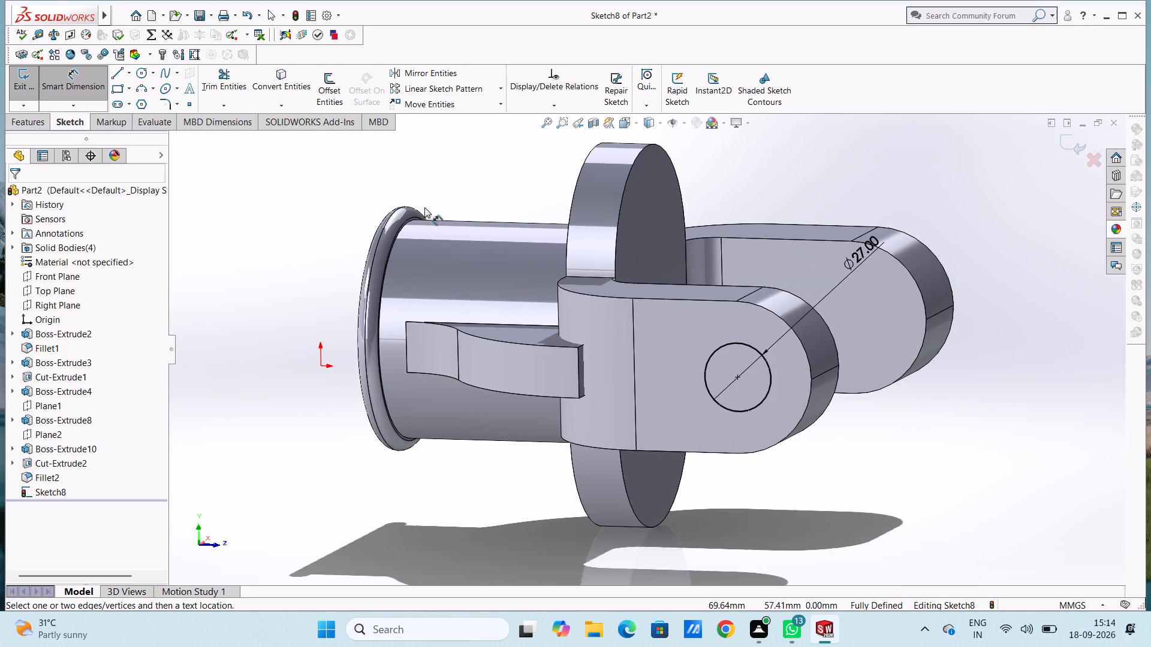
pyautogui.click(26, 123)
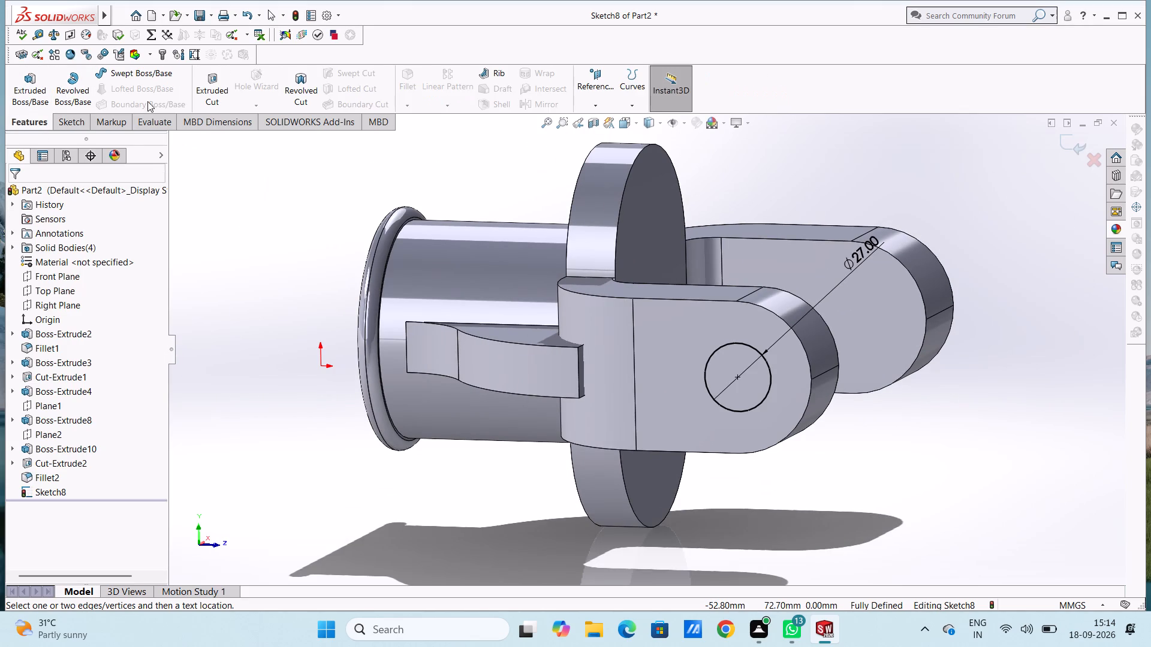
pyautogui.click(200, 81)
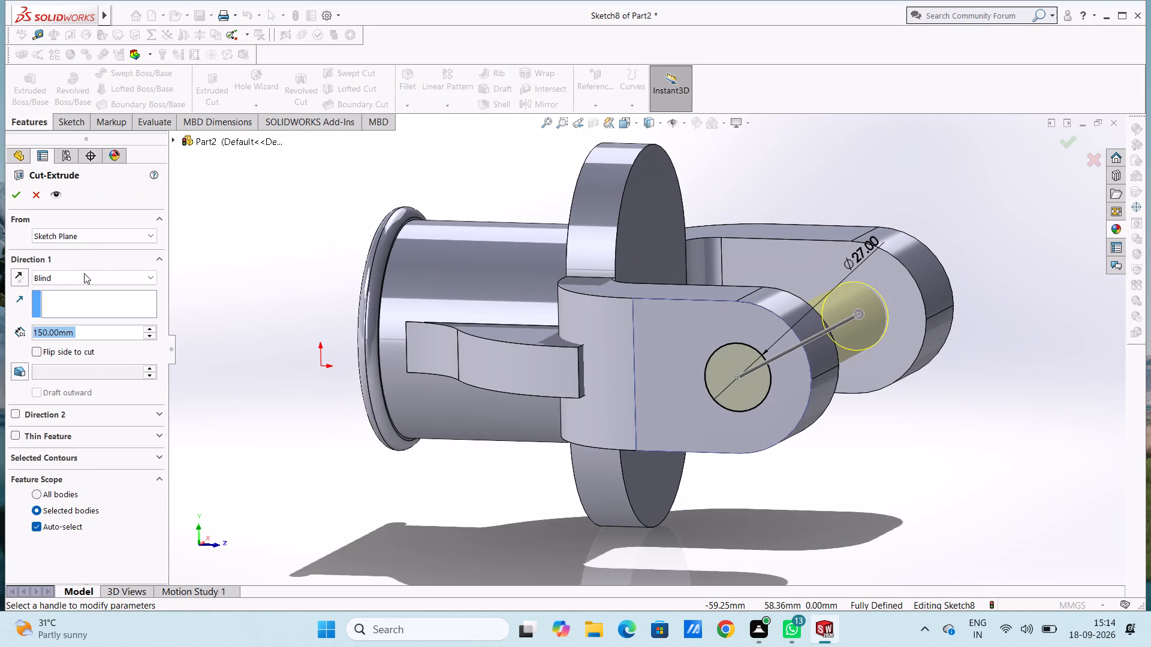
pyautogui.write('200')
pyautogui.press('Return')
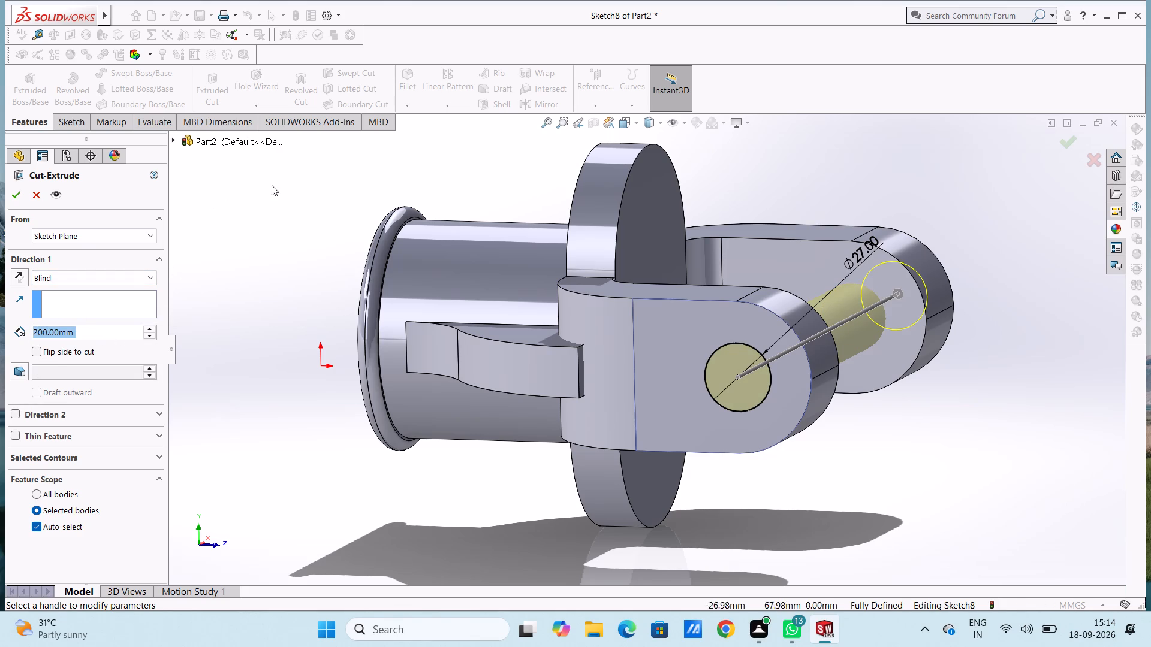
pyautogui.moveTo(280, 225); pyautogui.dragTo(246, 266, button='middle')
pyautogui.scroll(1, 246, 266)
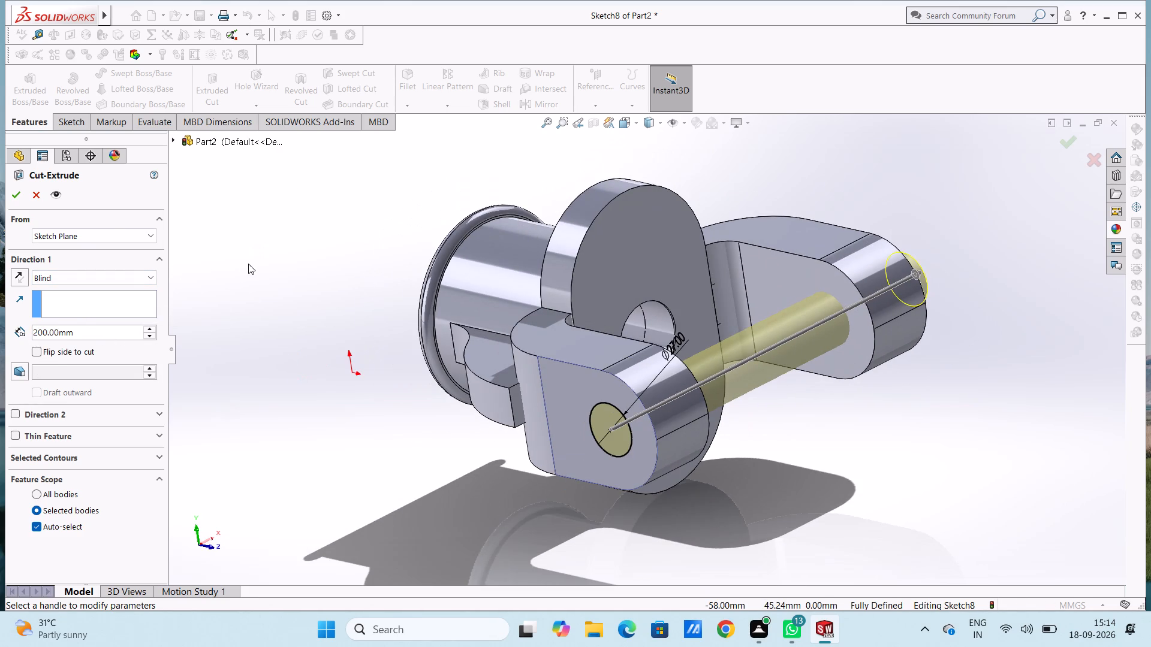
pyautogui.click(11, 196)
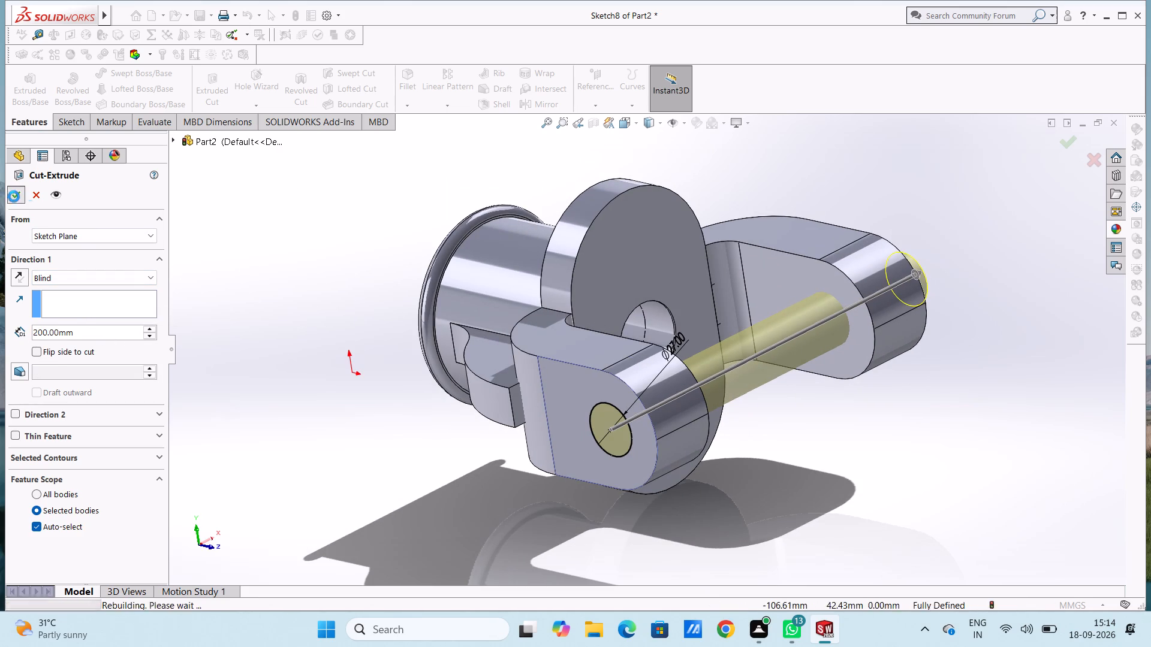
pyautogui.click(237, 250)
# On the same outer arm face, sketch a circle of 13.5 mm radius concentric with the pin hole and matching its edge.
pyautogui.moveTo(249, 241); pyautogui.dragTo(280, 232, button='middle')
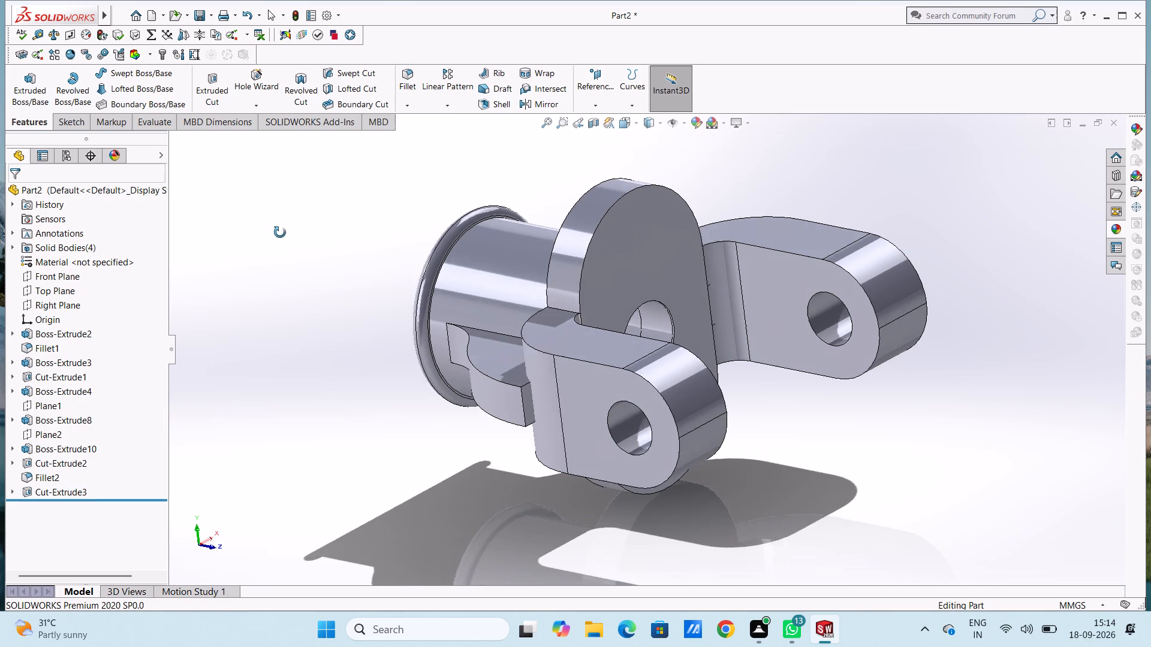
pyautogui.moveTo(280, 232); pyautogui.dragTo(292, 229, button='middle')
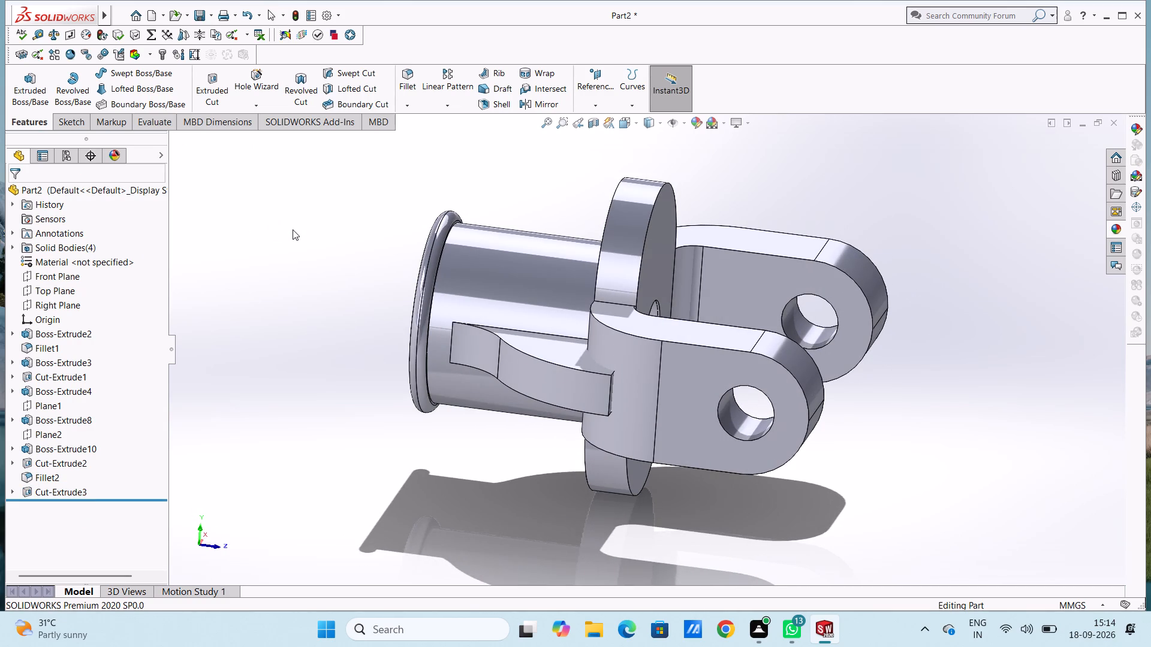
pyautogui.hotkey('ctrl', '1')
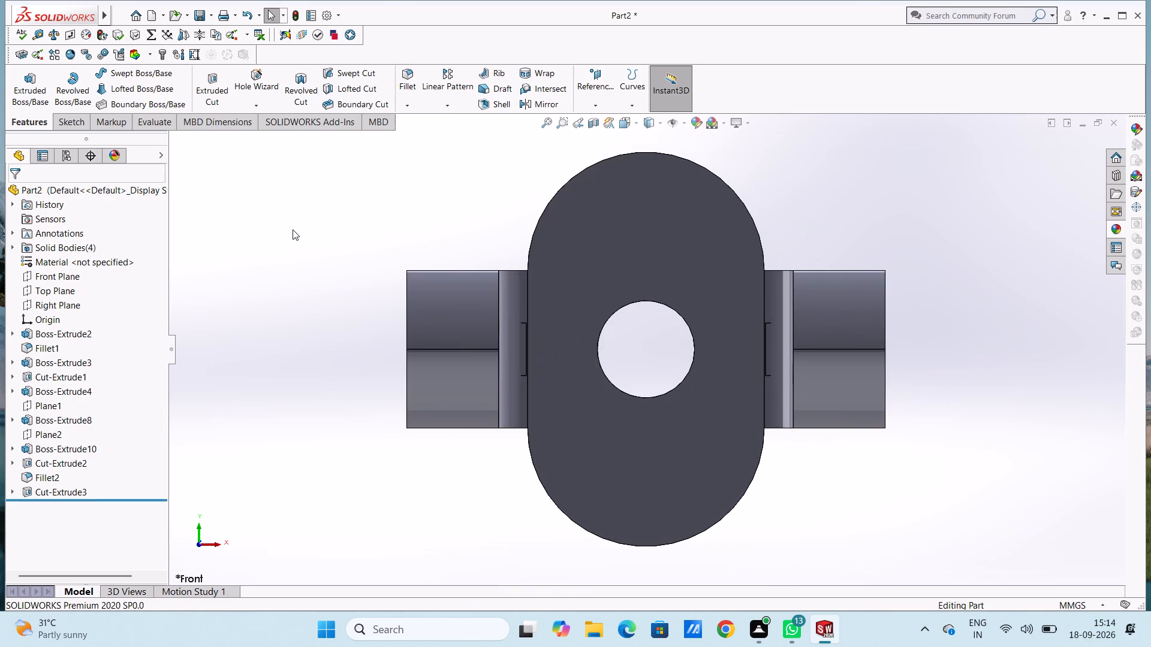
pyautogui.hotkey('ctrl', '1')
pyautogui.hotkey('ctrl', '3')
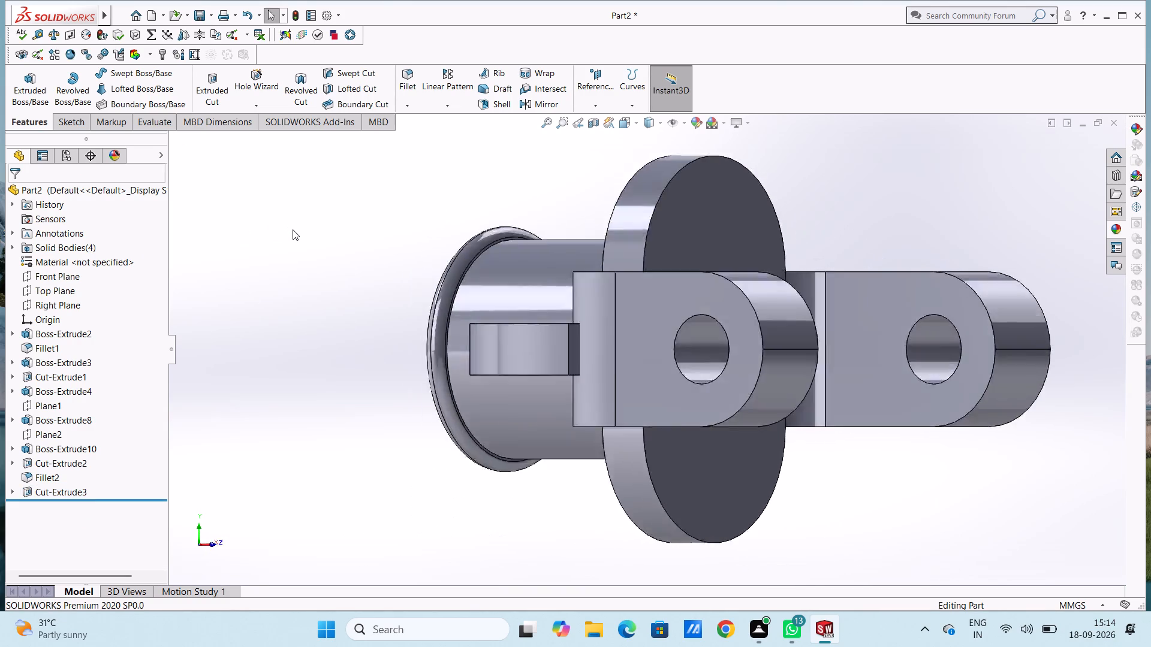
pyautogui.scroll(-1, 847, 286)
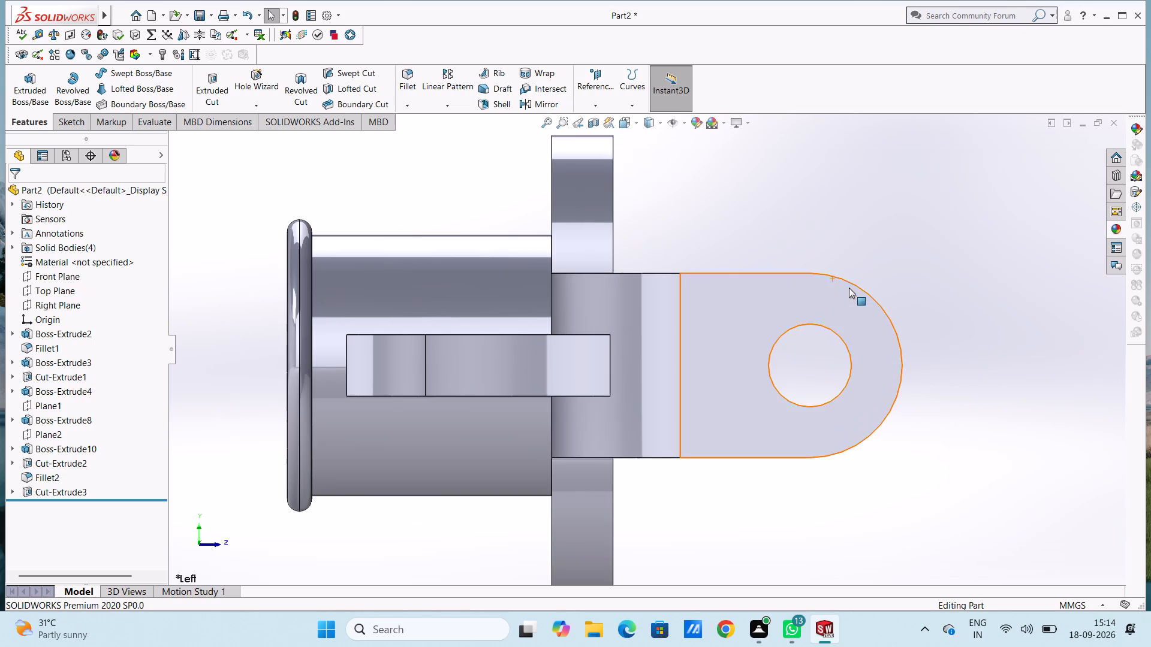
pyautogui.click(814, 300)
pyautogui.click(866, 265)
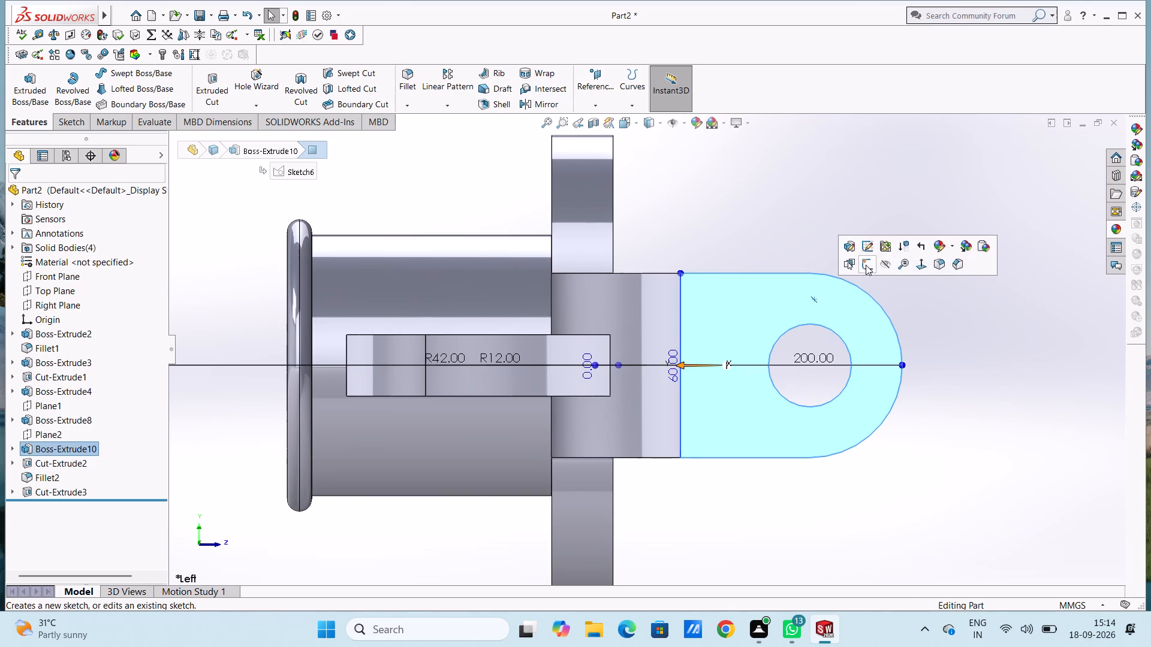
pyautogui.click(873, 238)
pyautogui.scroll(-3, 879, 264)
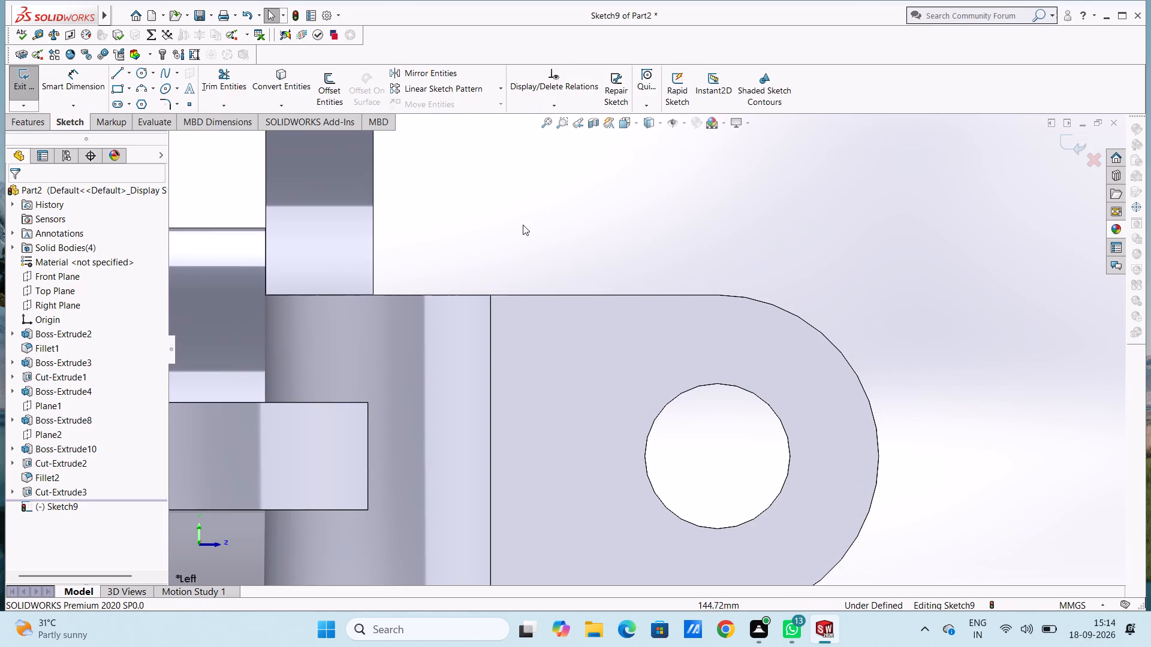
pyautogui.click(140, 69)
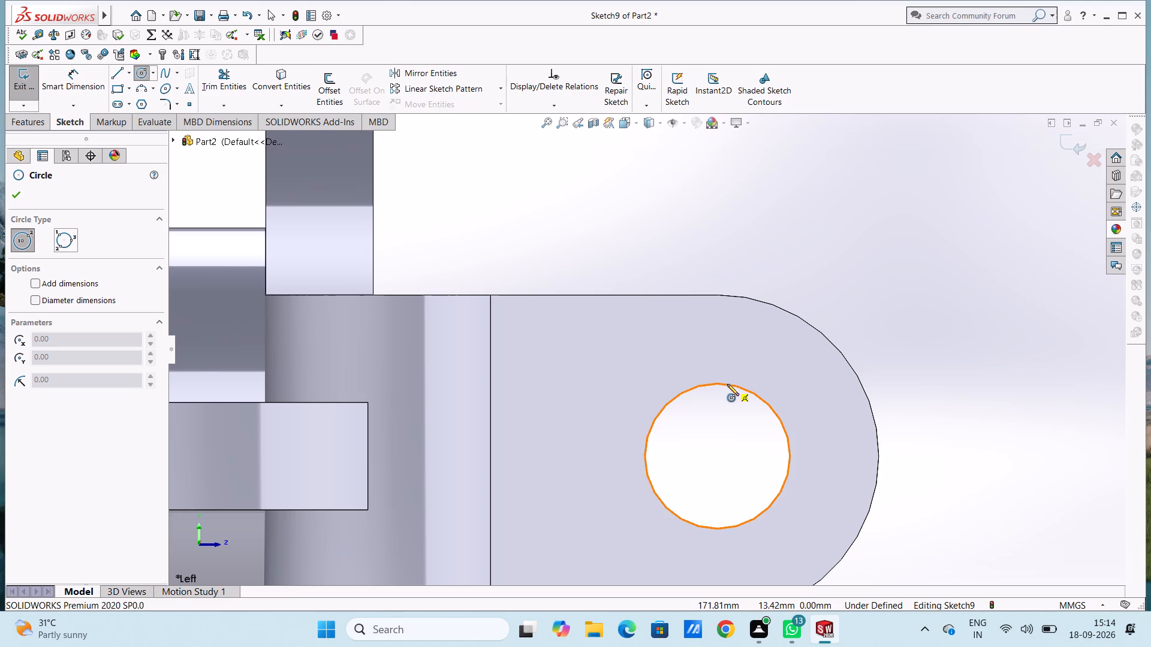
pyautogui.click(717, 453)
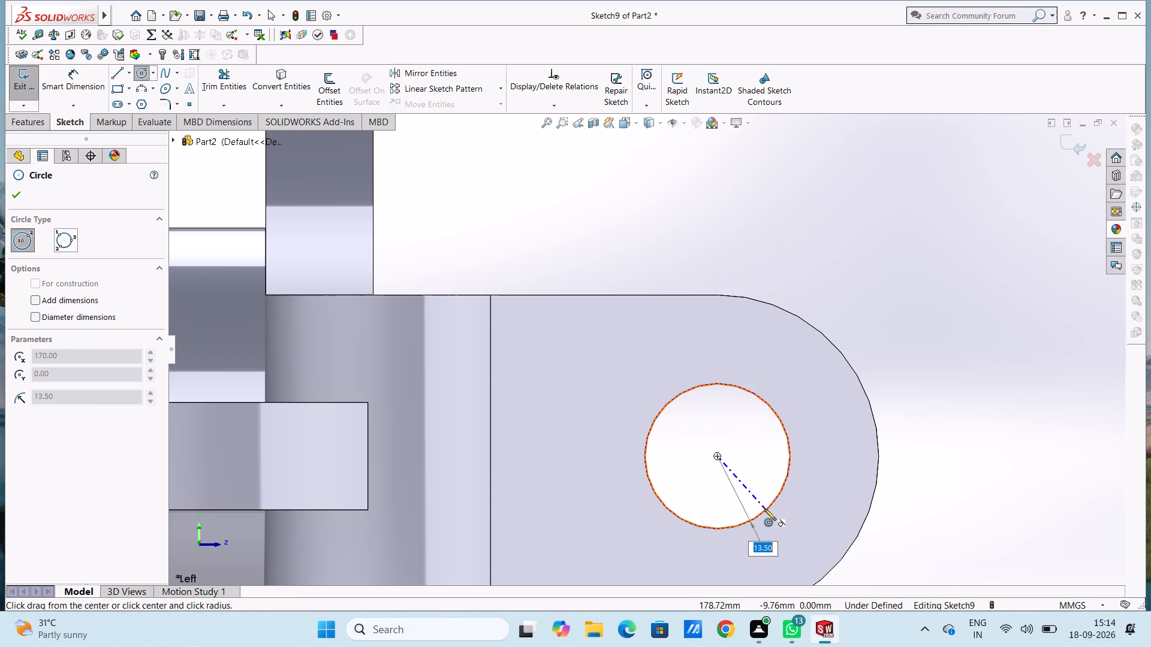
pyautogui.click(764, 509)
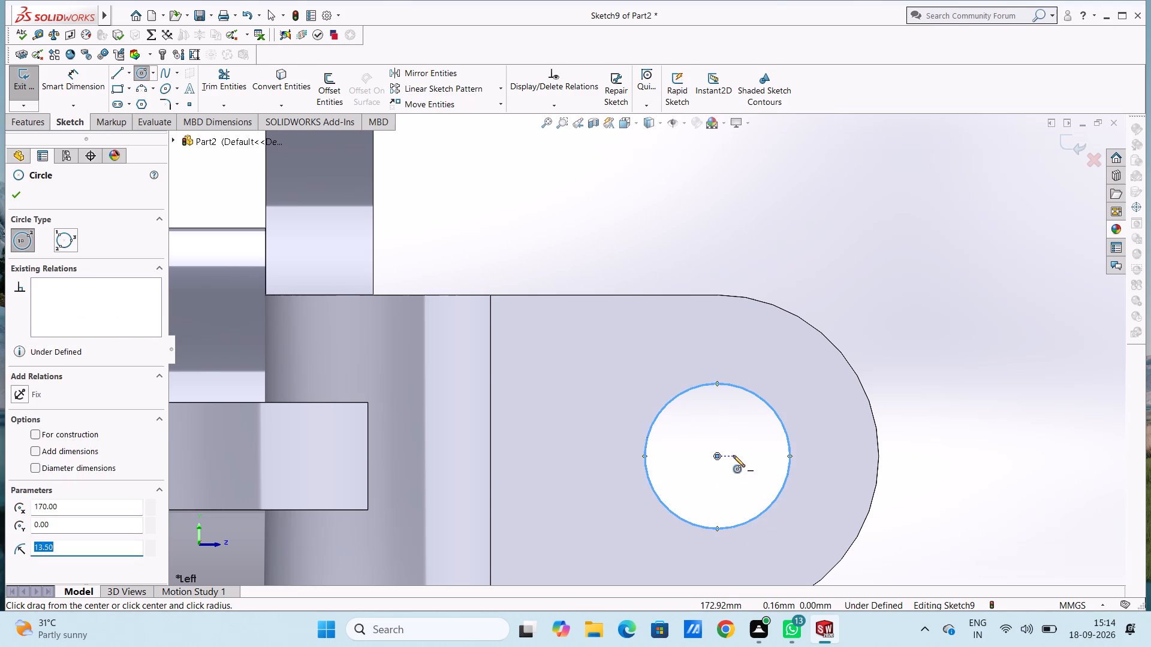
pyautogui.press('Escape')
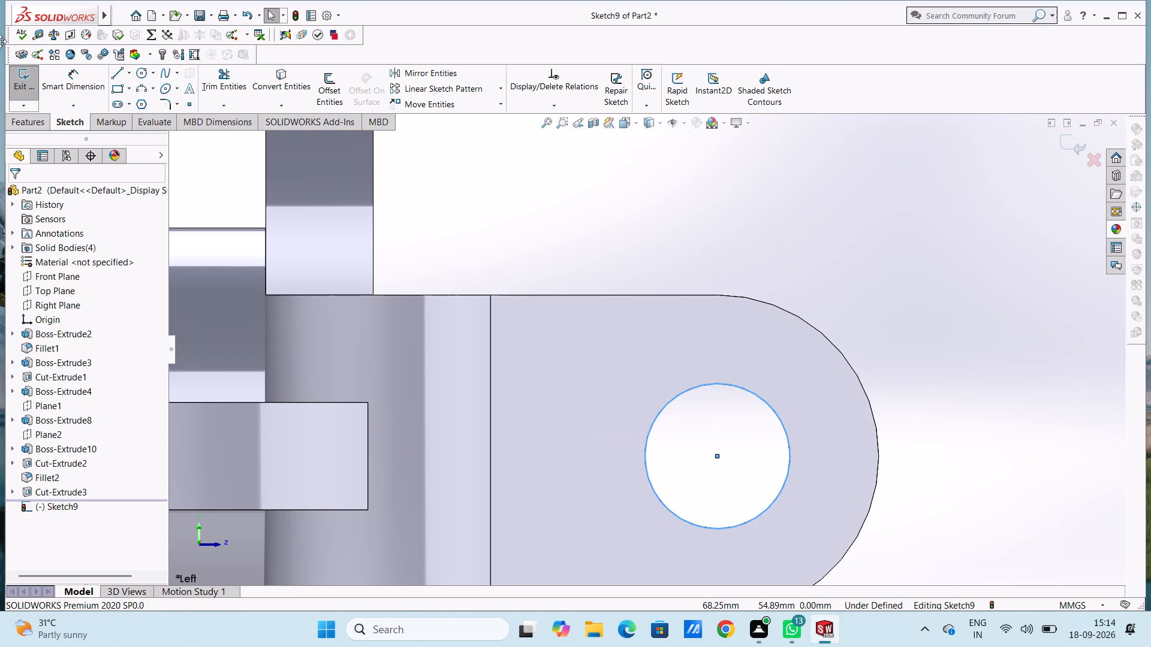
# Dimension the diameter of the new circle over the fork arm's hole.
pyautogui.click(65, 77)
pyautogui.scroll(4, 710, 443)
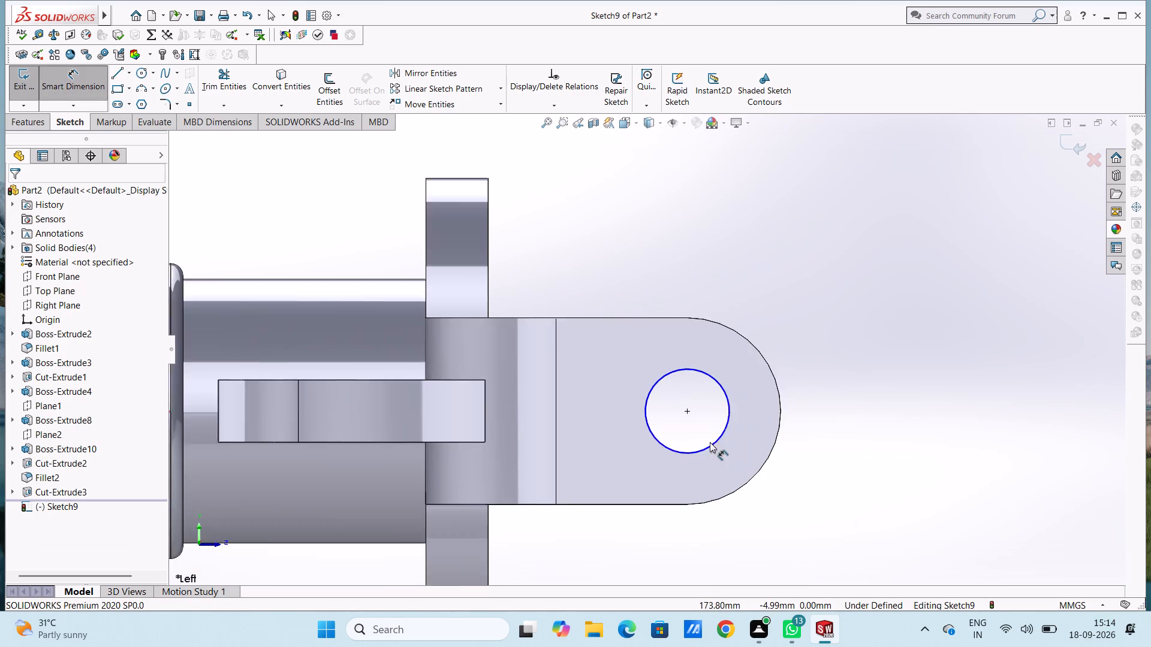
pyautogui.click(648, 418)
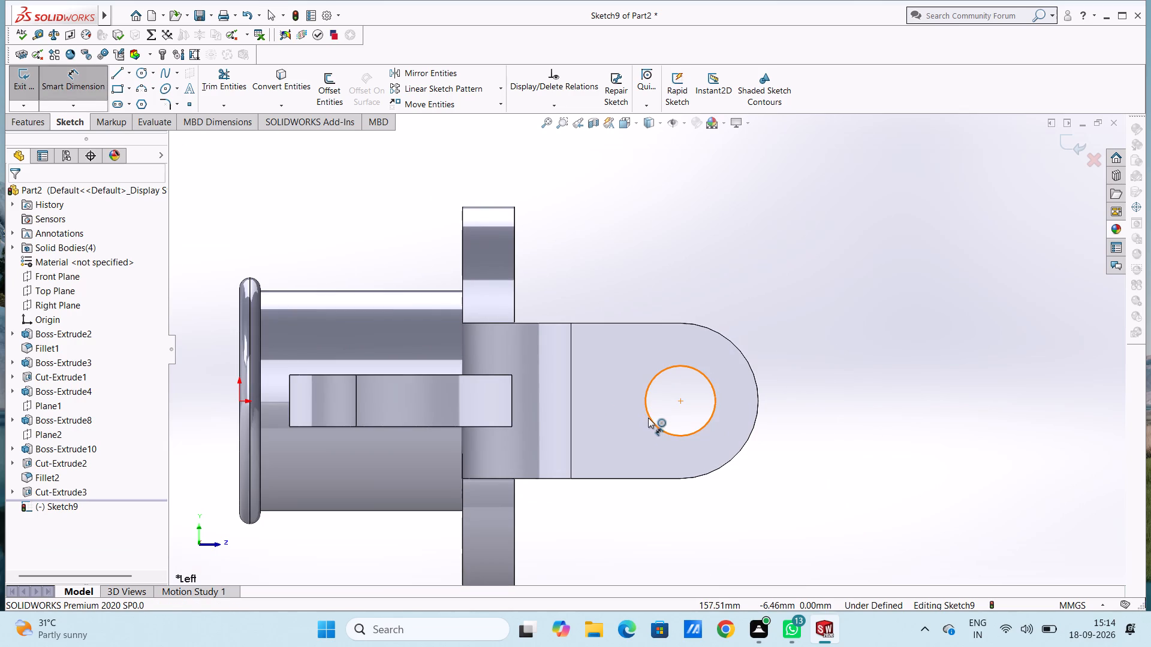
pyautogui.click(682, 198)
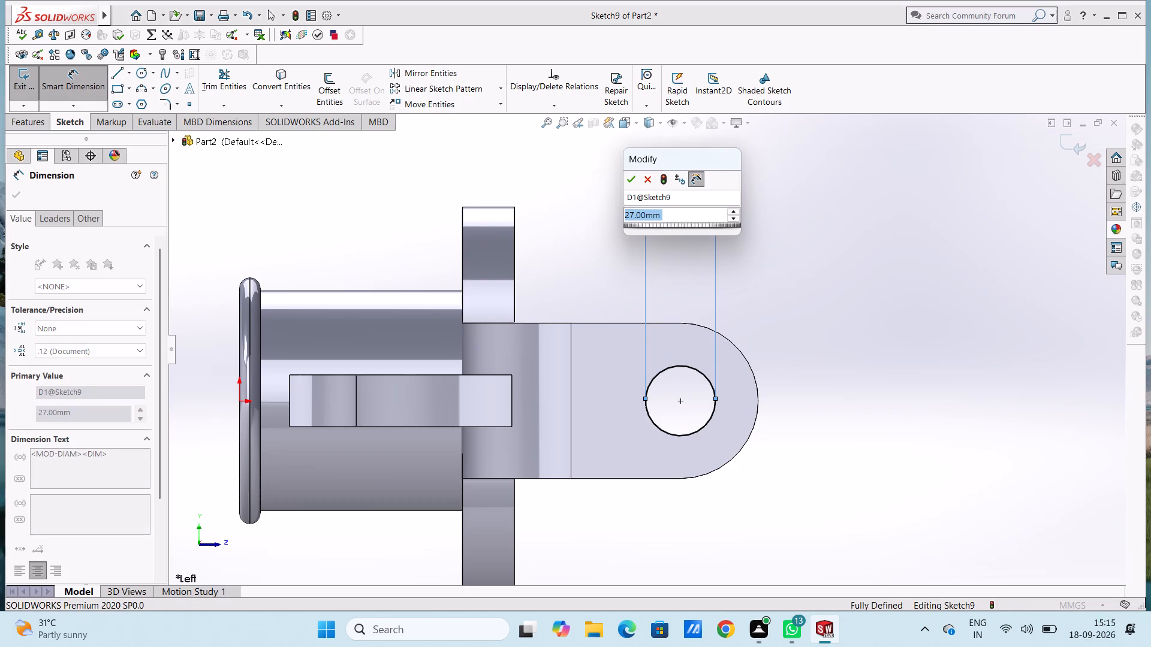
pyautogui.click(631, 182)
pyautogui.click(592, 178)
pyautogui.moveTo(851, 251); pyautogui.dragTo(849, 253, button='middle')
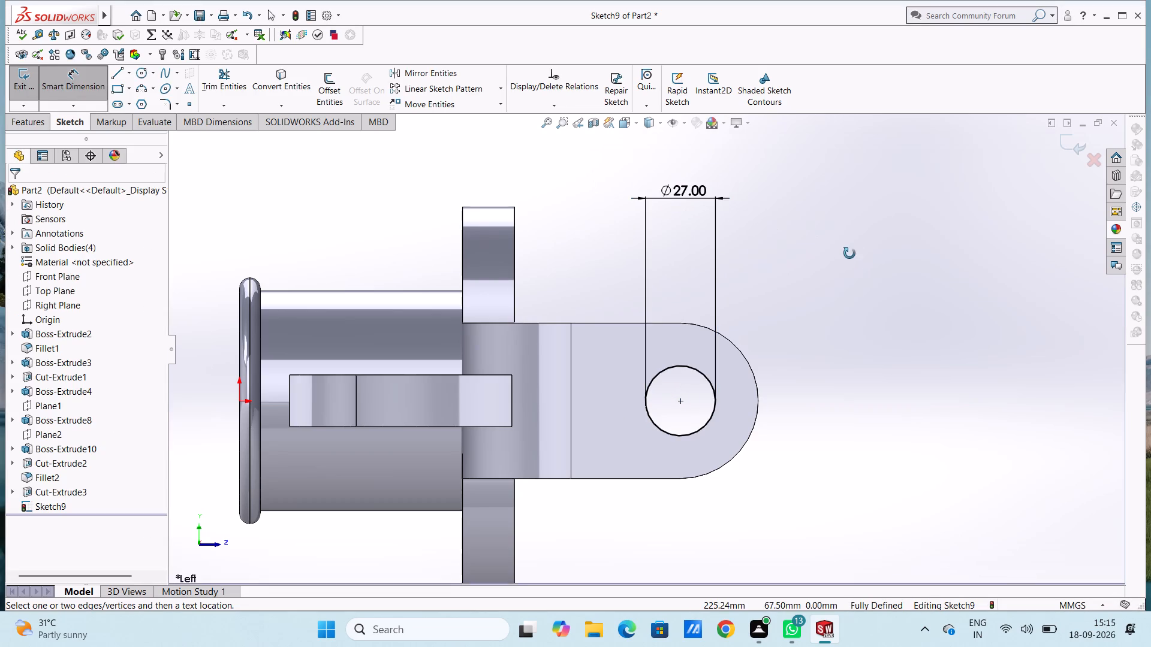
pyautogui.moveTo(849, 253); pyautogui.dragTo(831, 273, button='middle')
pyautogui.click(53, 74)
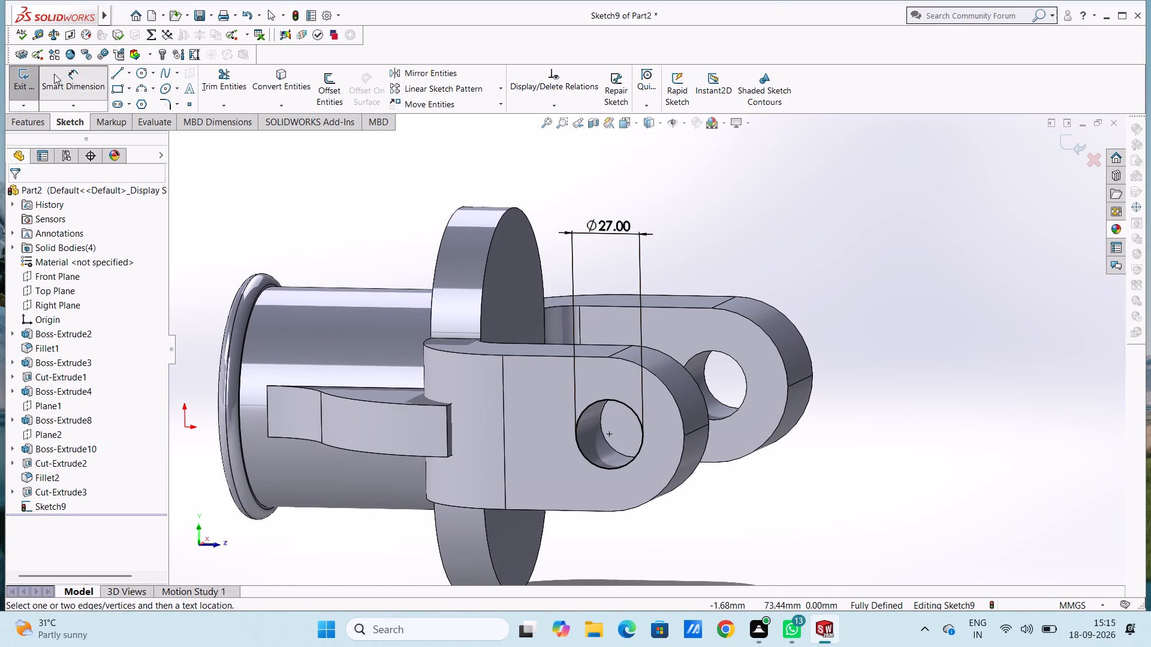
# Start a blind boss extrude of the 27 mm circle, reversed to run through the fork towards the opposite arm.
pyautogui.click(37, 126)
pyautogui.click(26, 77)
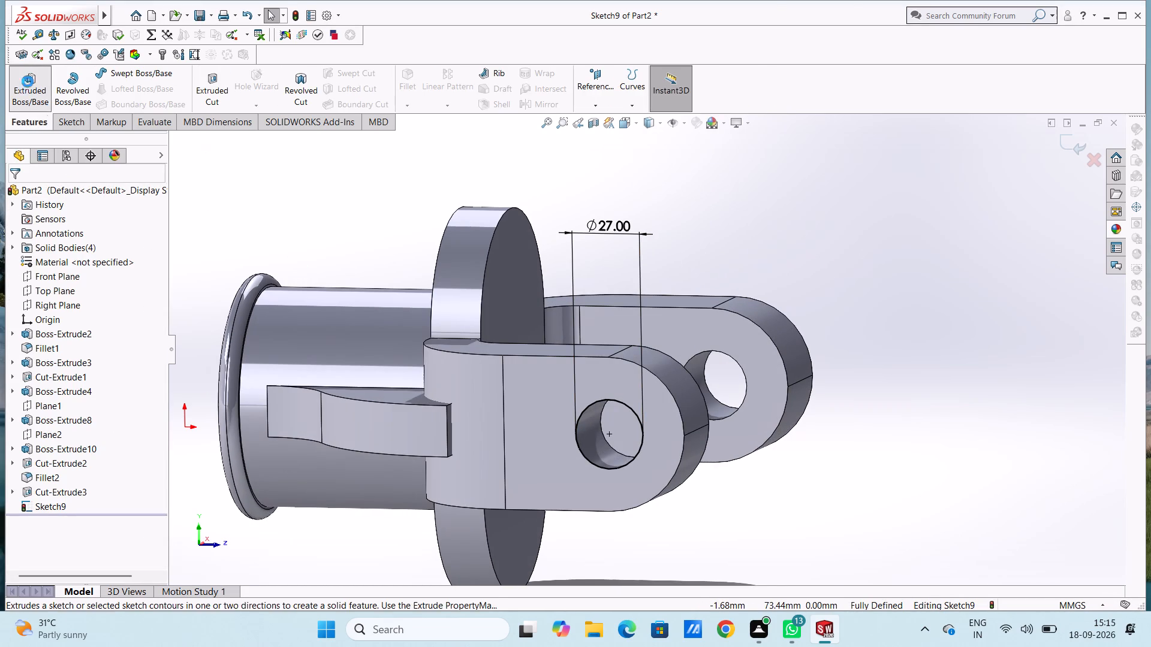
pyautogui.scroll(4, 854, 244)
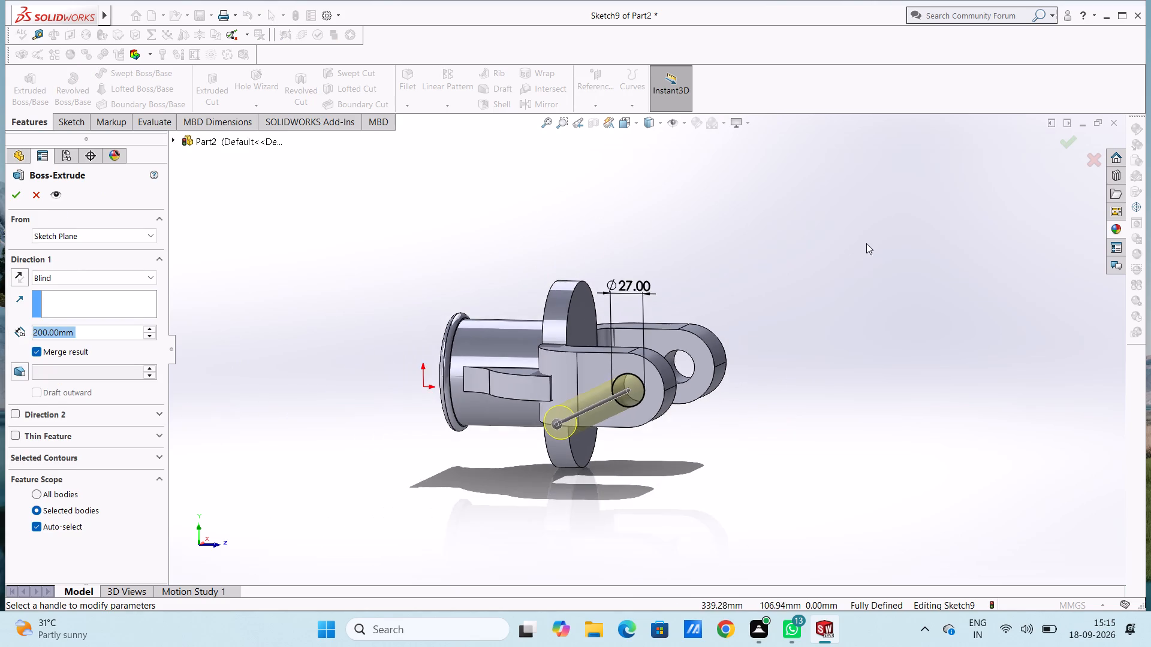
pyautogui.moveTo(866, 243); pyautogui.dragTo(803, 284, button='middle')
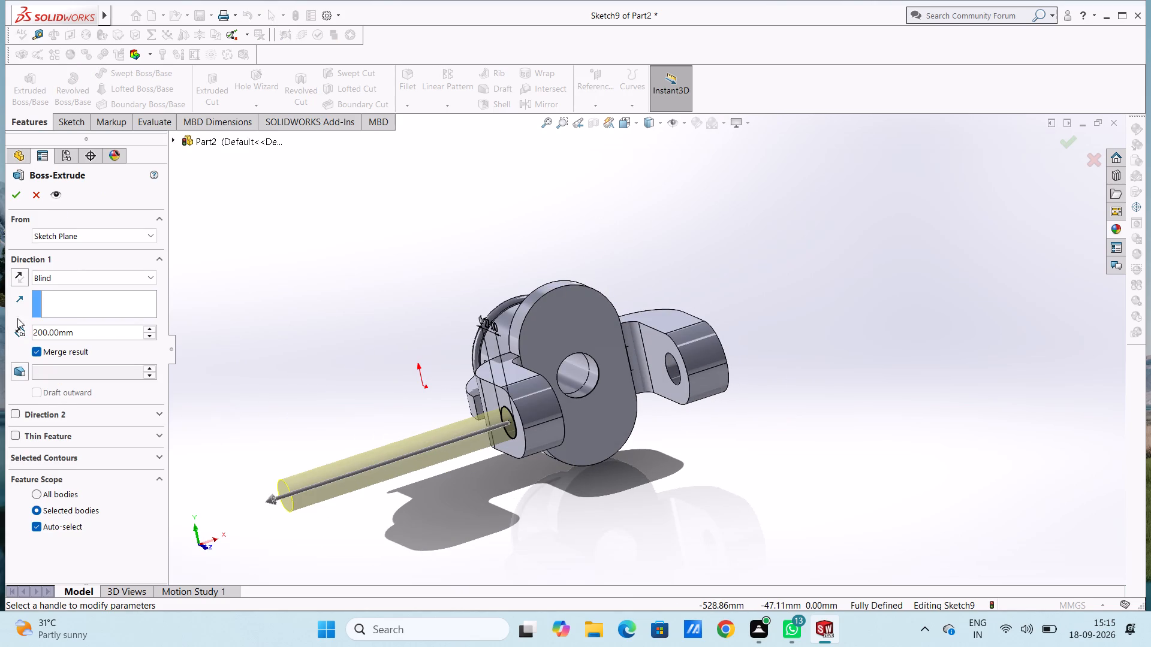
pyautogui.click(16, 273)
pyautogui.moveTo(726, 261); pyautogui.dragTo(713, 271, button='middle')
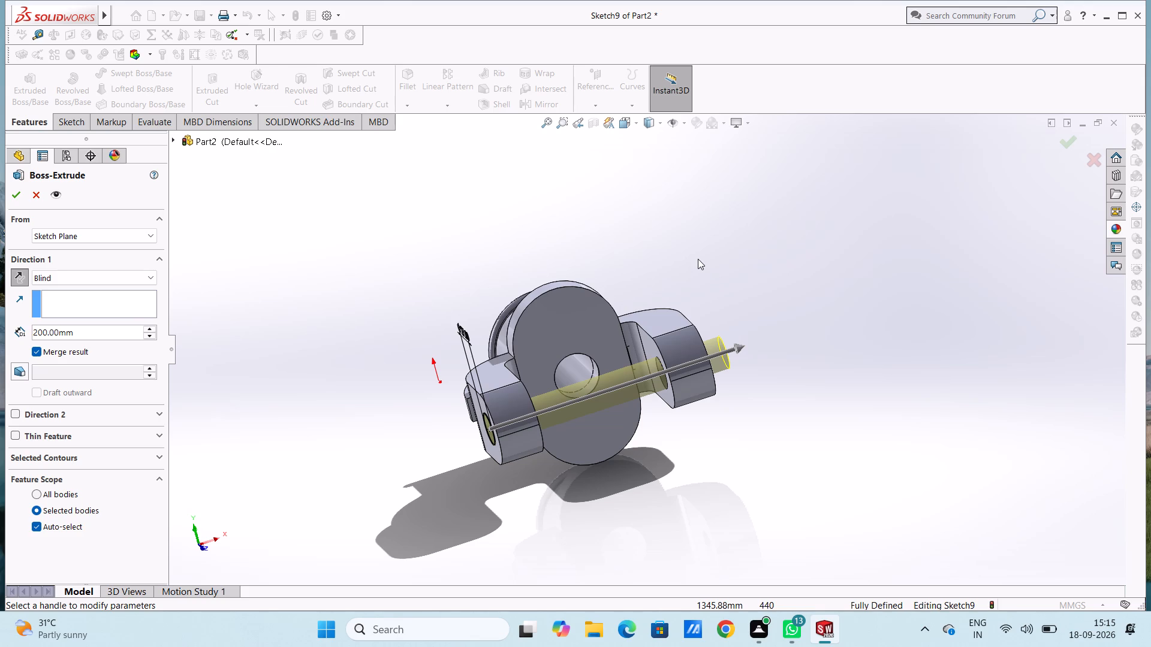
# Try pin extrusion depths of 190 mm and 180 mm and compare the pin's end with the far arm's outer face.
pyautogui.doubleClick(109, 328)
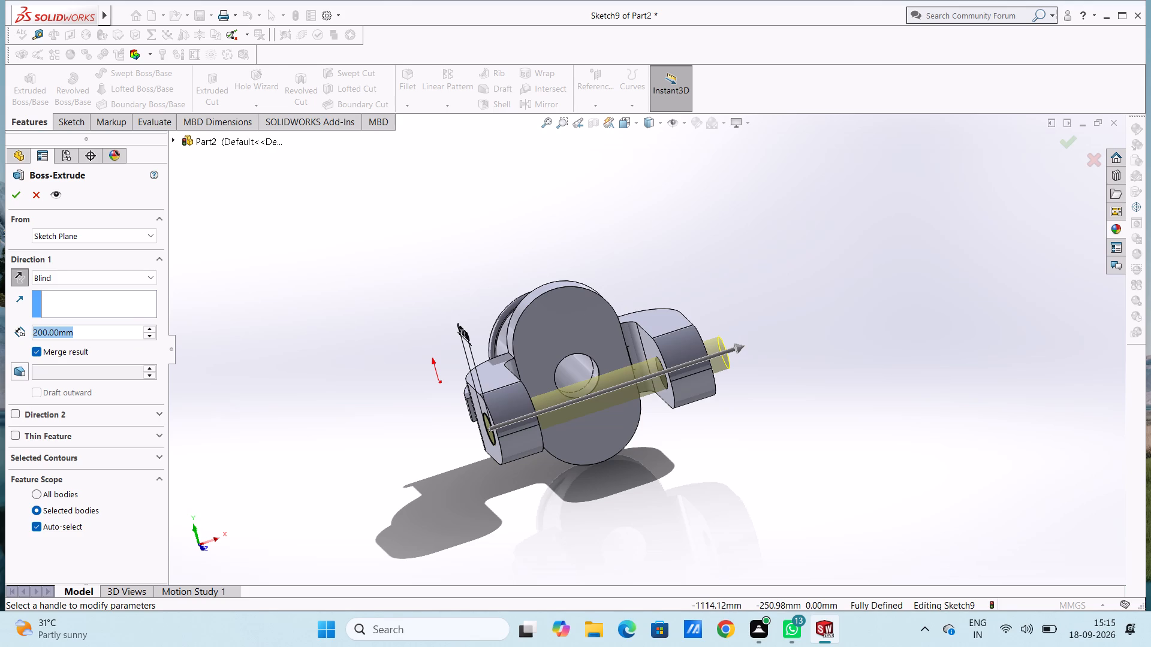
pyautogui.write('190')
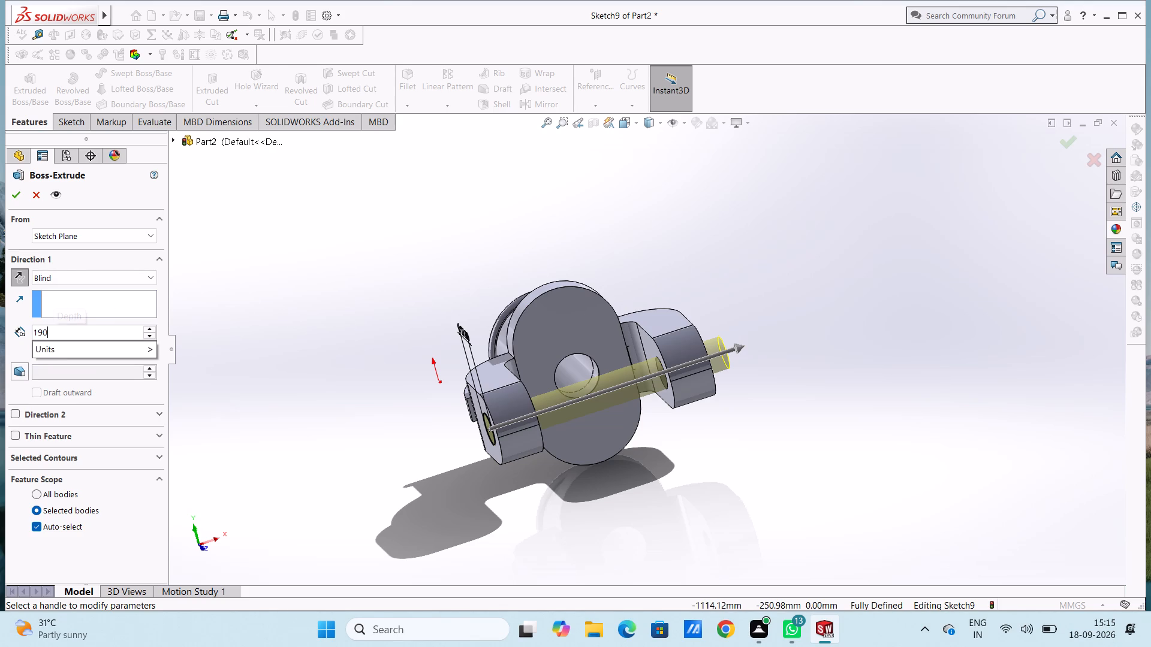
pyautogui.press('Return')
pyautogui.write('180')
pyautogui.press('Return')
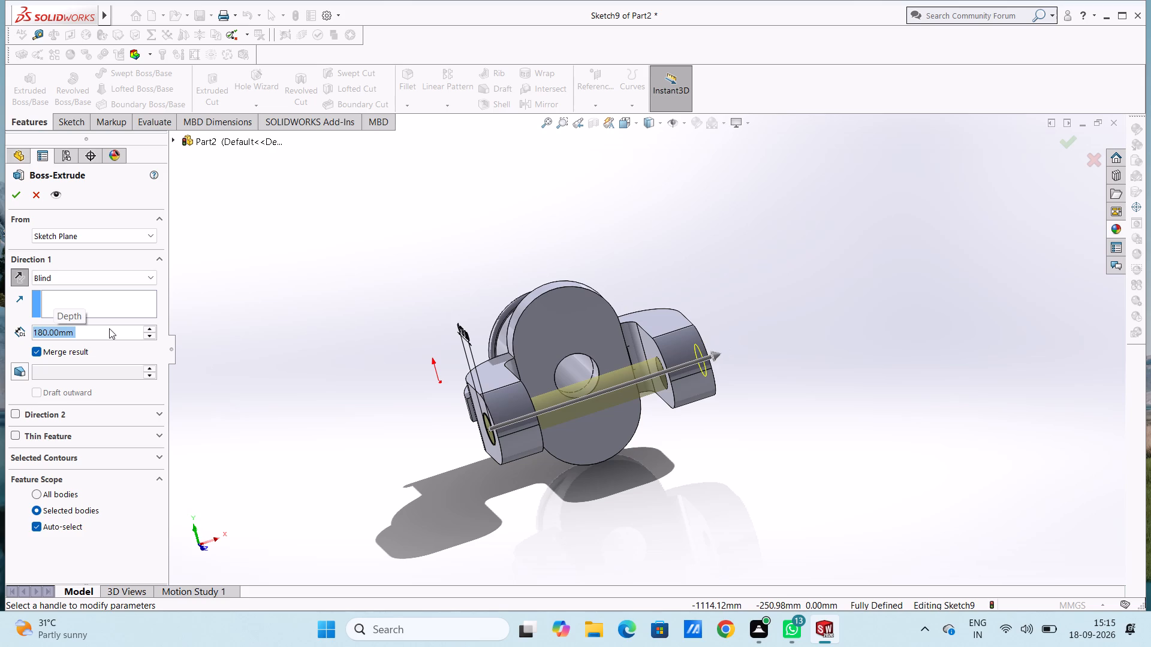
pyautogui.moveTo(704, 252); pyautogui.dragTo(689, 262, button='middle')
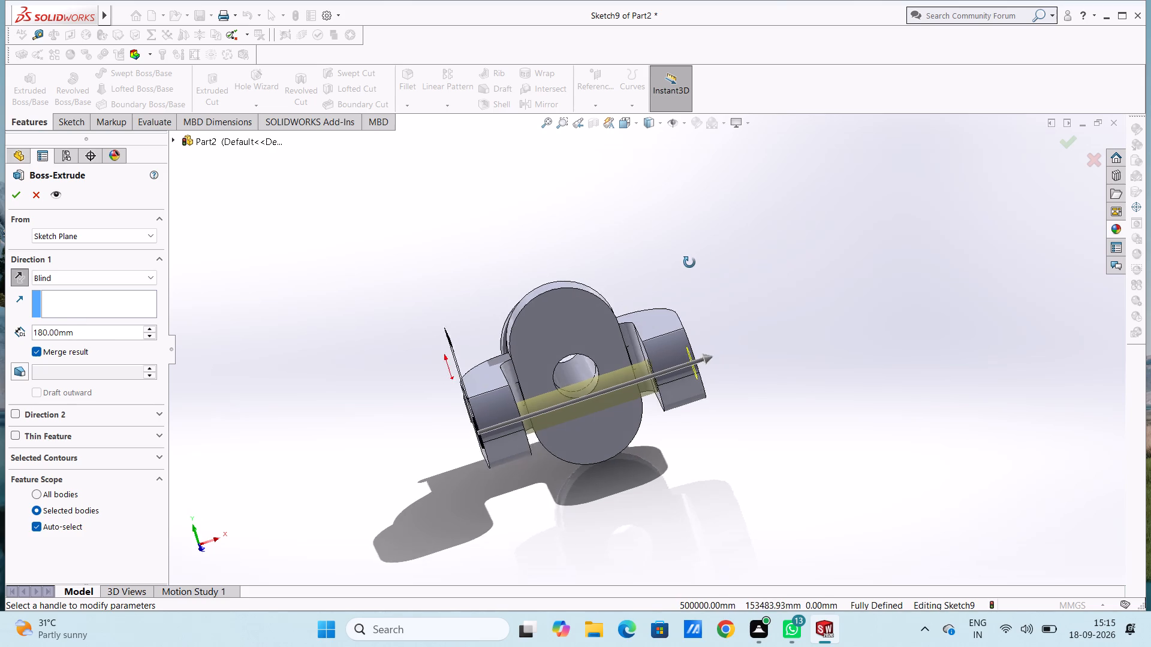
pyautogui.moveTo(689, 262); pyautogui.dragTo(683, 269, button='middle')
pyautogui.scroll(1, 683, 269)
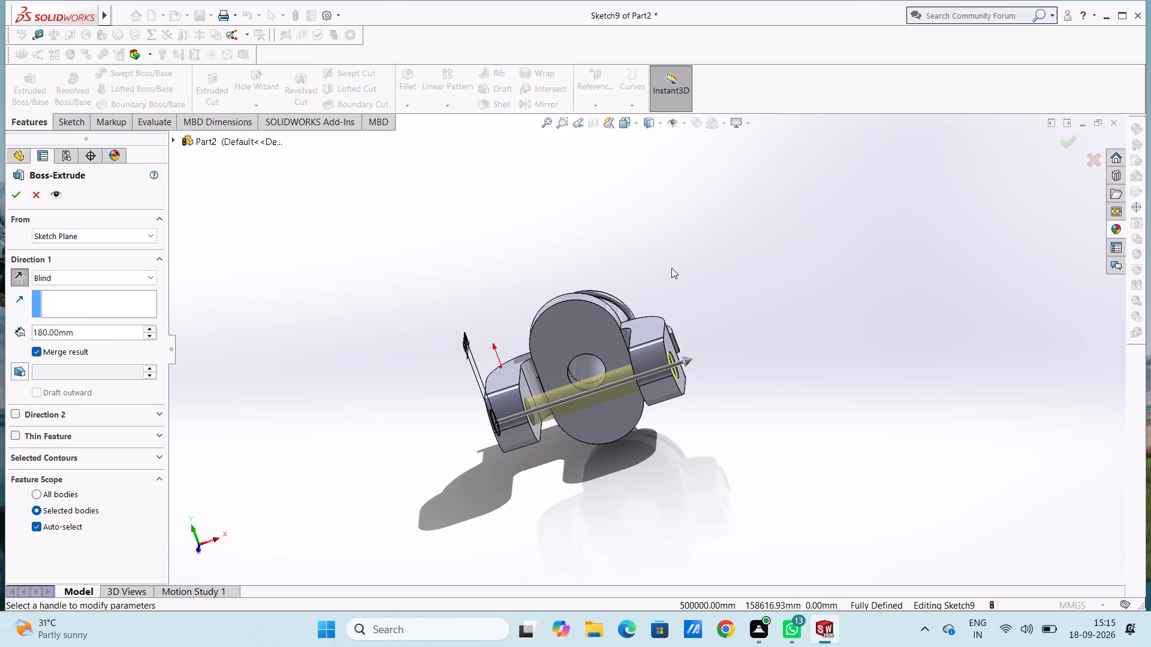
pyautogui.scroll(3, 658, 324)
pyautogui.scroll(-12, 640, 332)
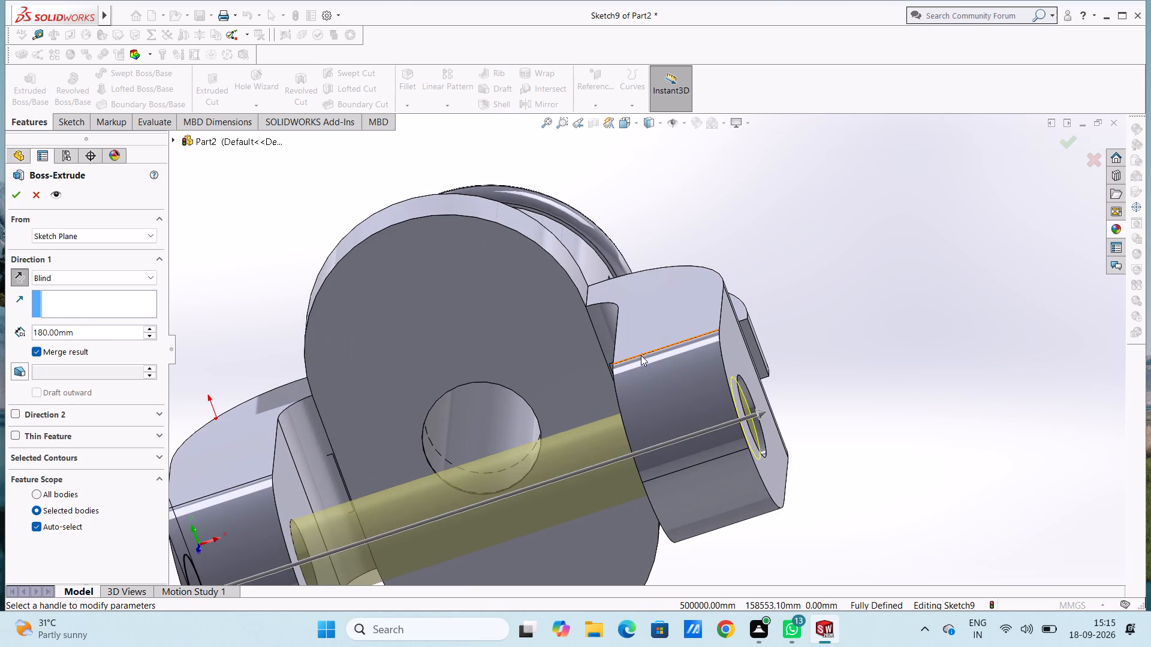
# Try pin depths of 185 mm and 183 mm, settle on 182 mm, and complete the merged extrusion.
pyautogui.doubleClick(121, 329)
pyautogui.press('1')
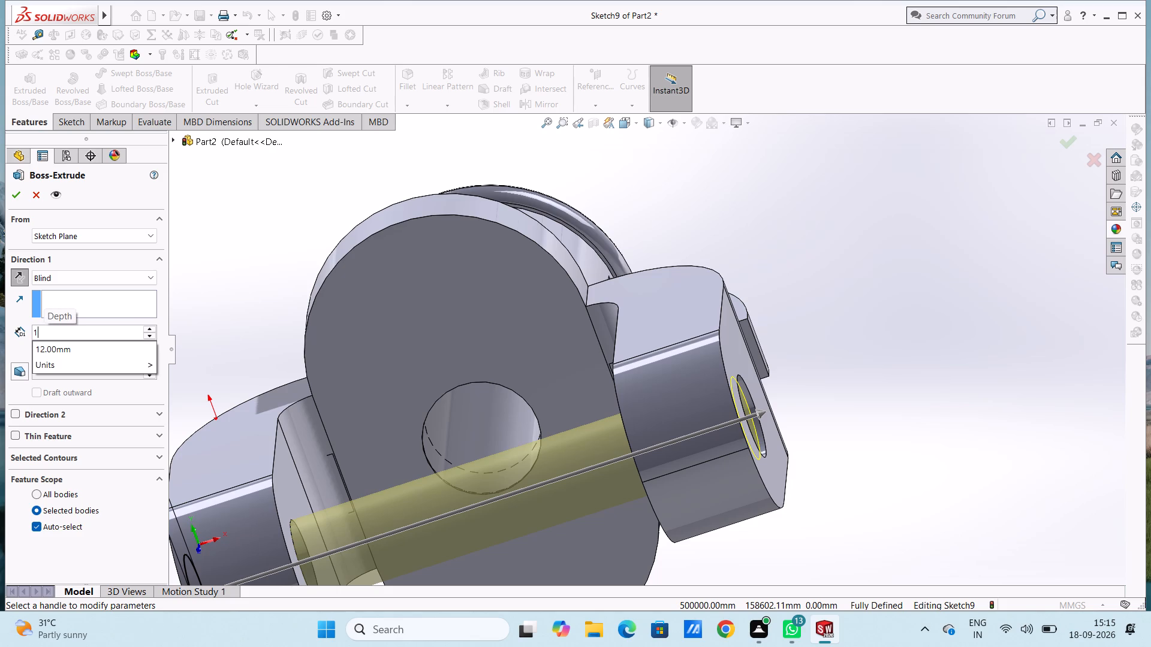
pyautogui.write('85')
pyautogui.press('Return')
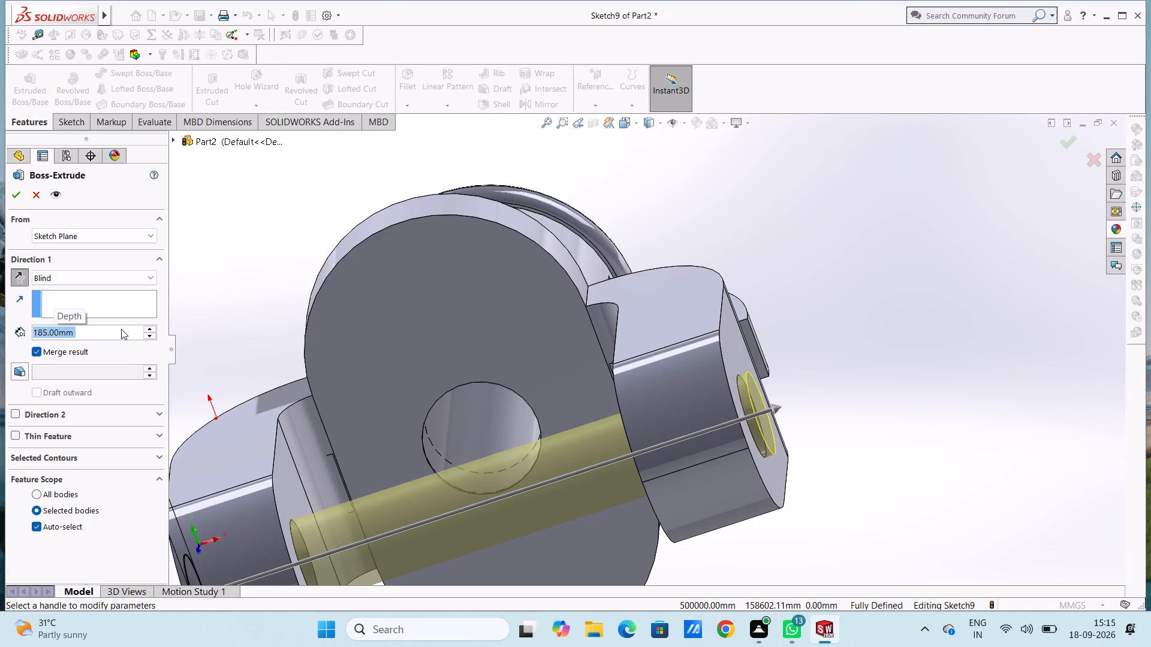
pyautogui.write('183')
pyautogui.press('Return')
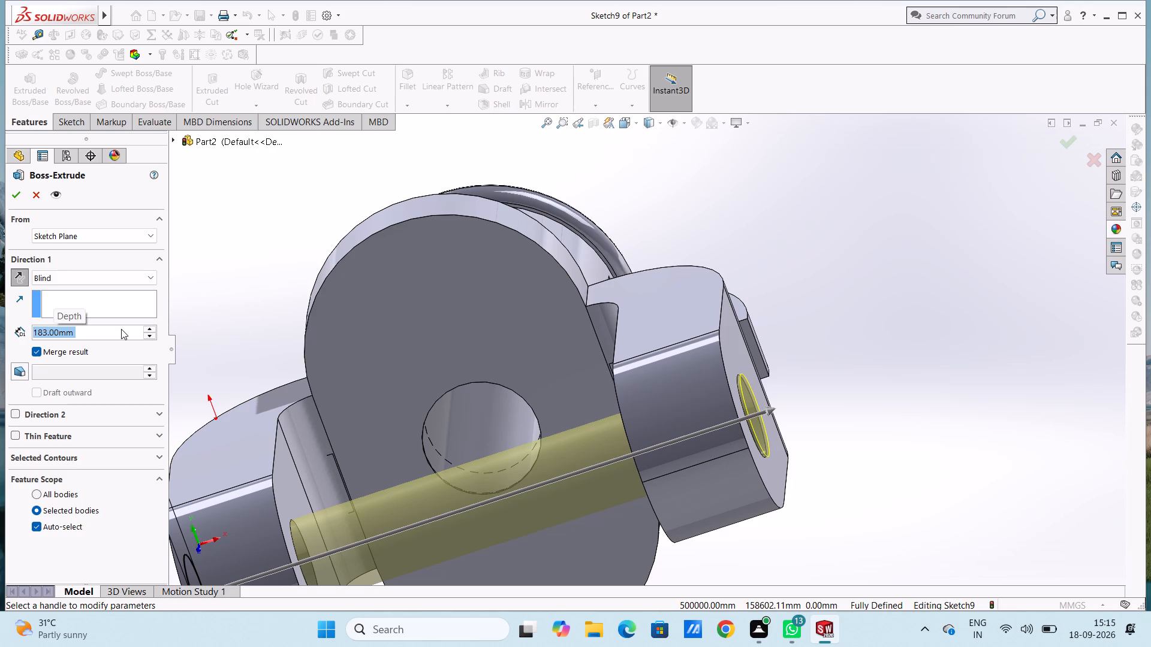
pyautogui.write('182')
pyautogui.press('Return')
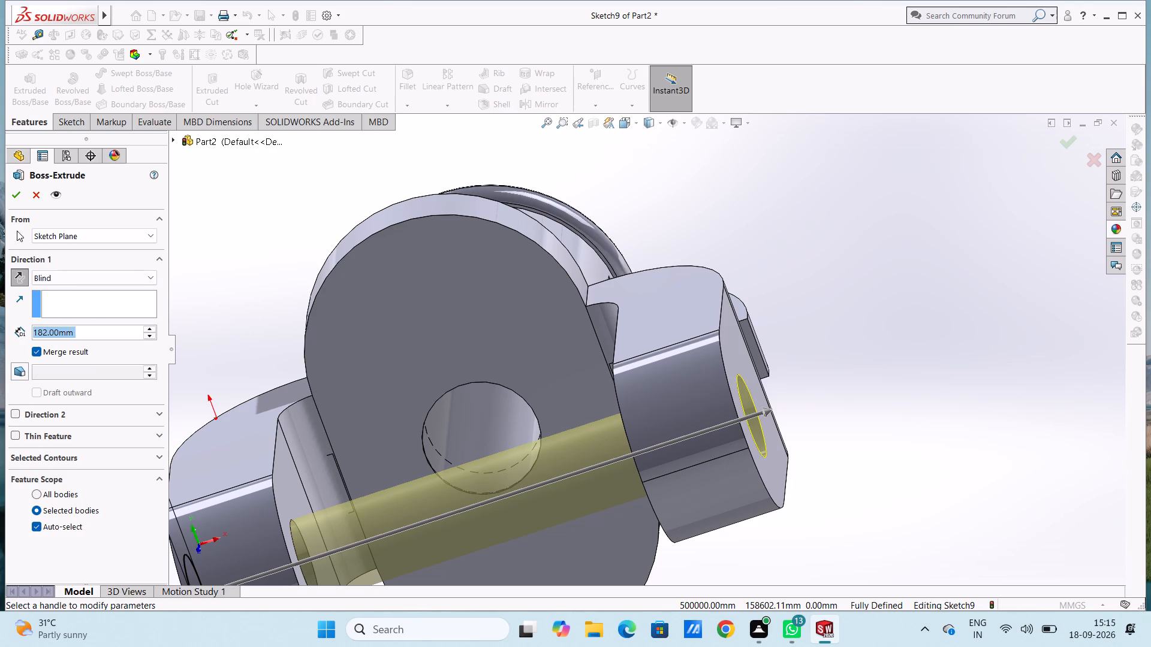
pyautogui.click(17, 196)
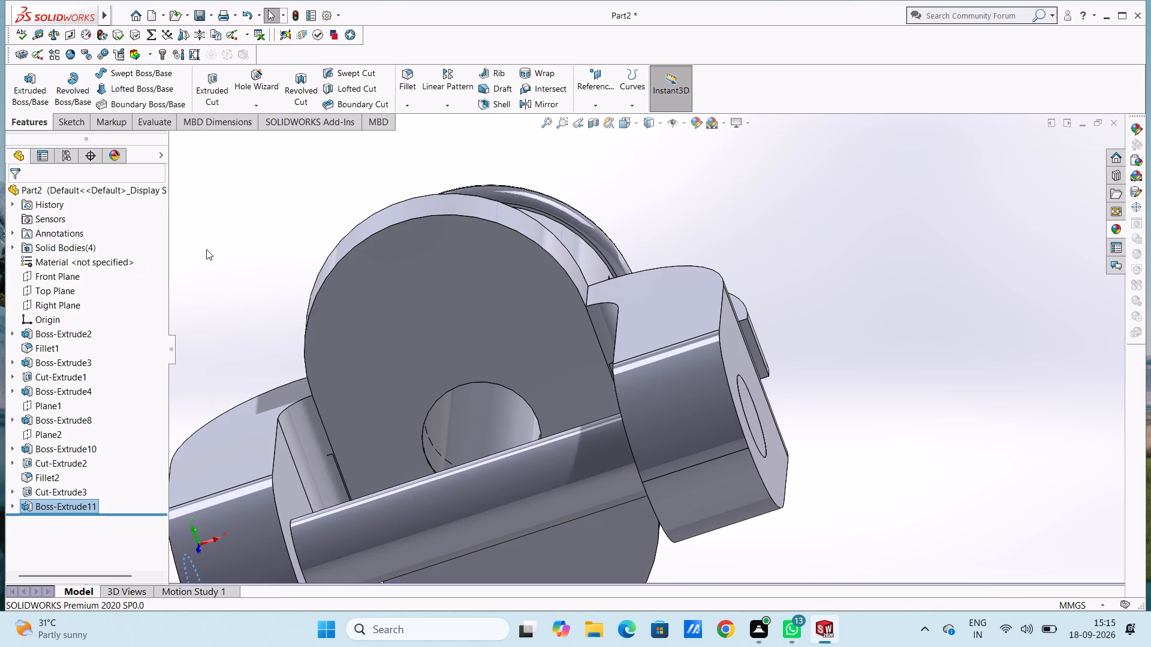
# Examine the pin and fork arms from several angles, including the front and left views.
pyautogui.scroll(4, 206, 249)
pyautogui.scroll(1, 224, 371)
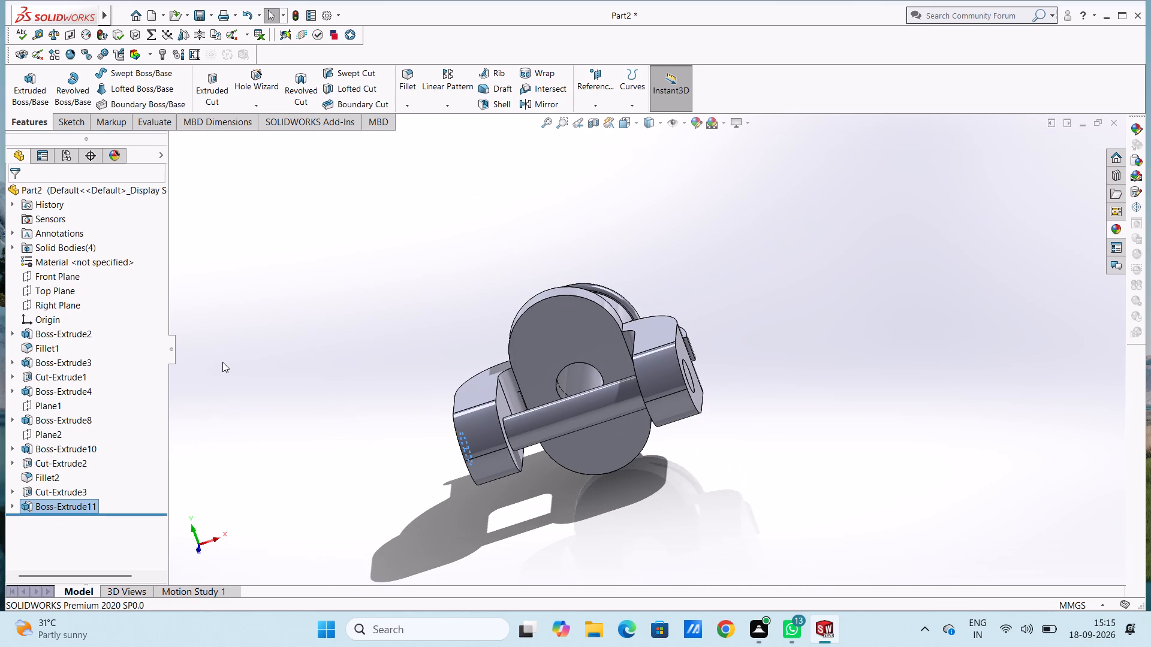
pyautogui.moveTo(222, 362); pyautogui.dragTo(281, 341, button='middle')
pyautogui.scroll(1, 281, 341)
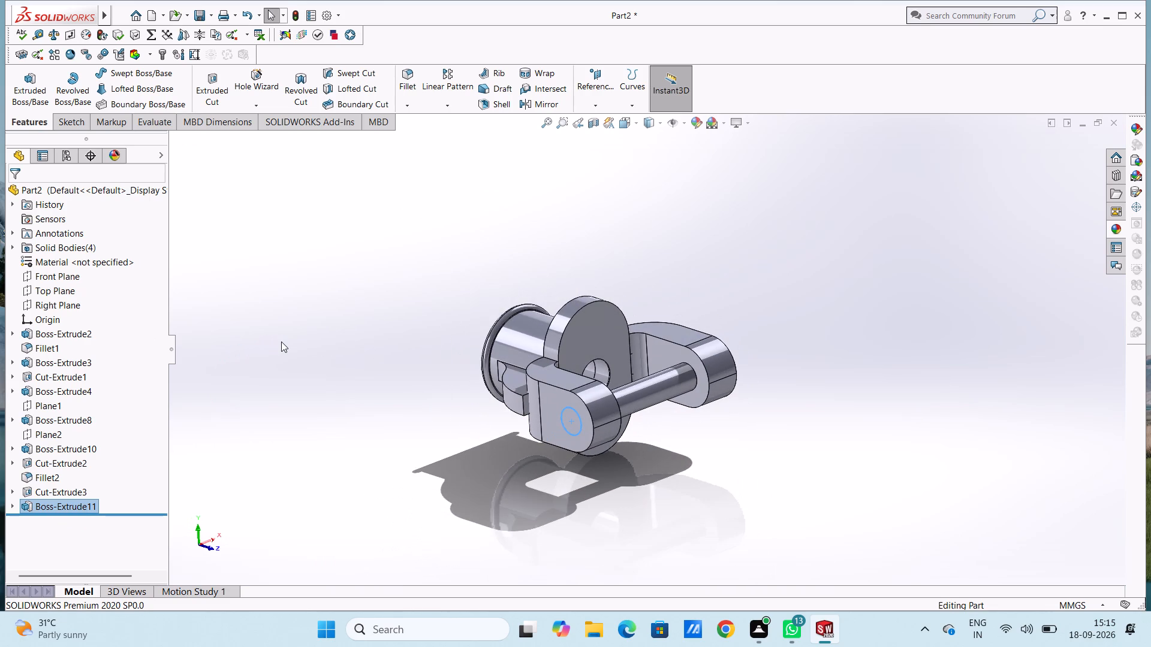
pyautogui.moveTo(281, 341); pyautogui.dragTo(317, 343, button='middle')
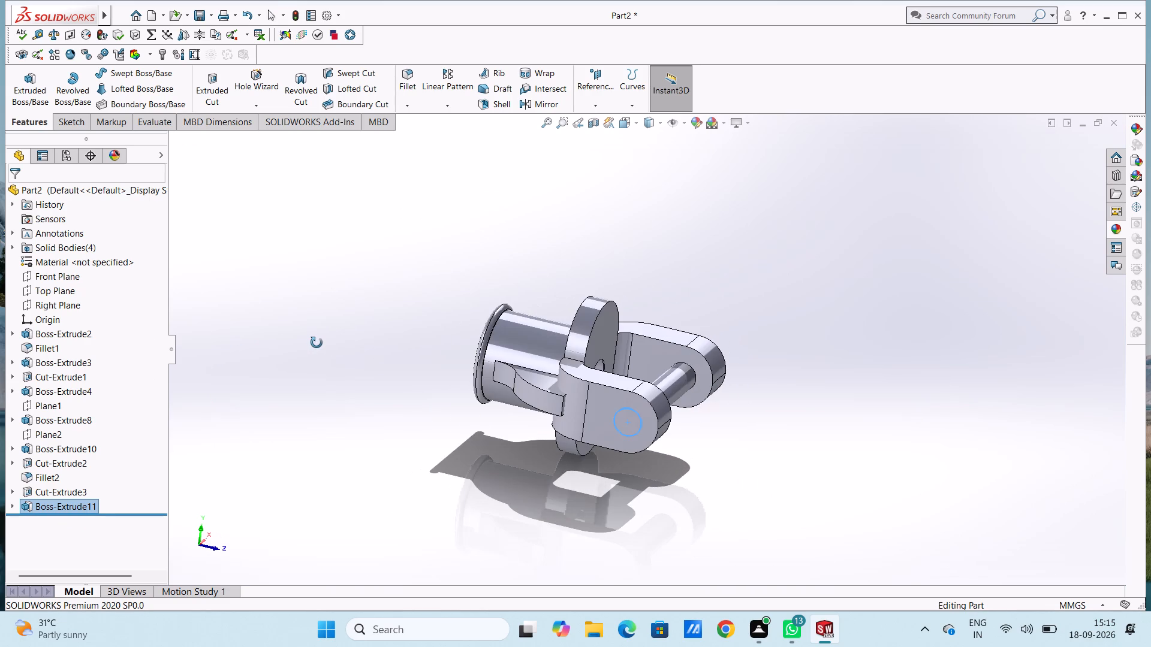
pyautogui.moveTo(317, 343); pyautogui.dragTo(306, 342, button='middle')
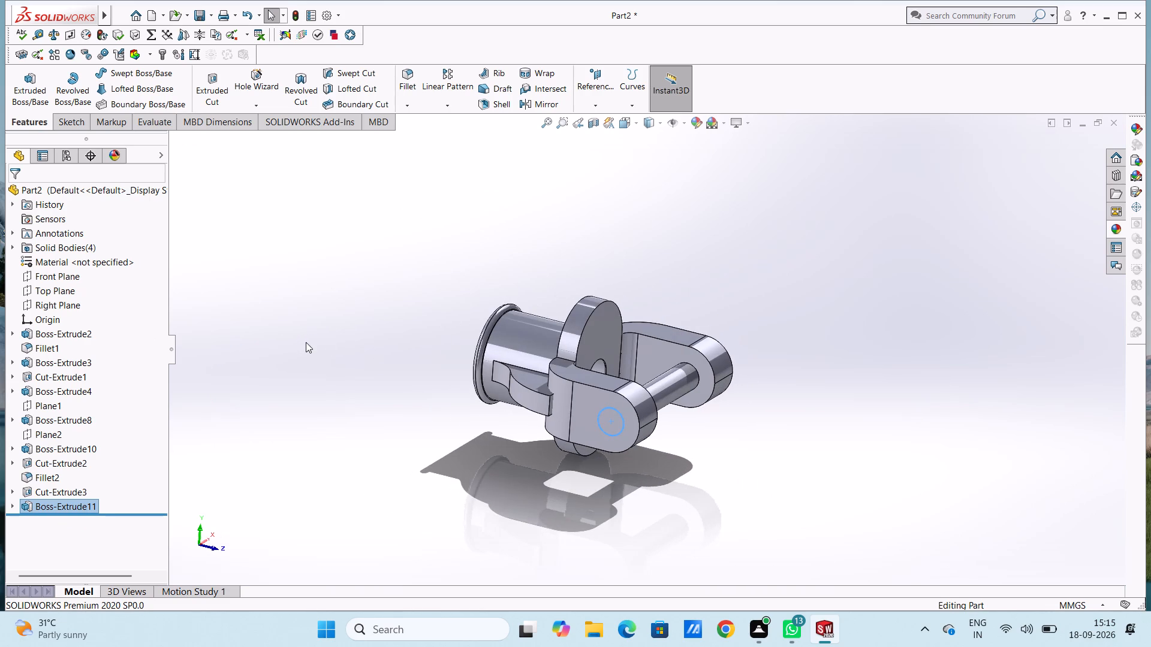
pyautogui.scroll(-3, 460, 318)
pyautogui.scroll(3, 454, 317)
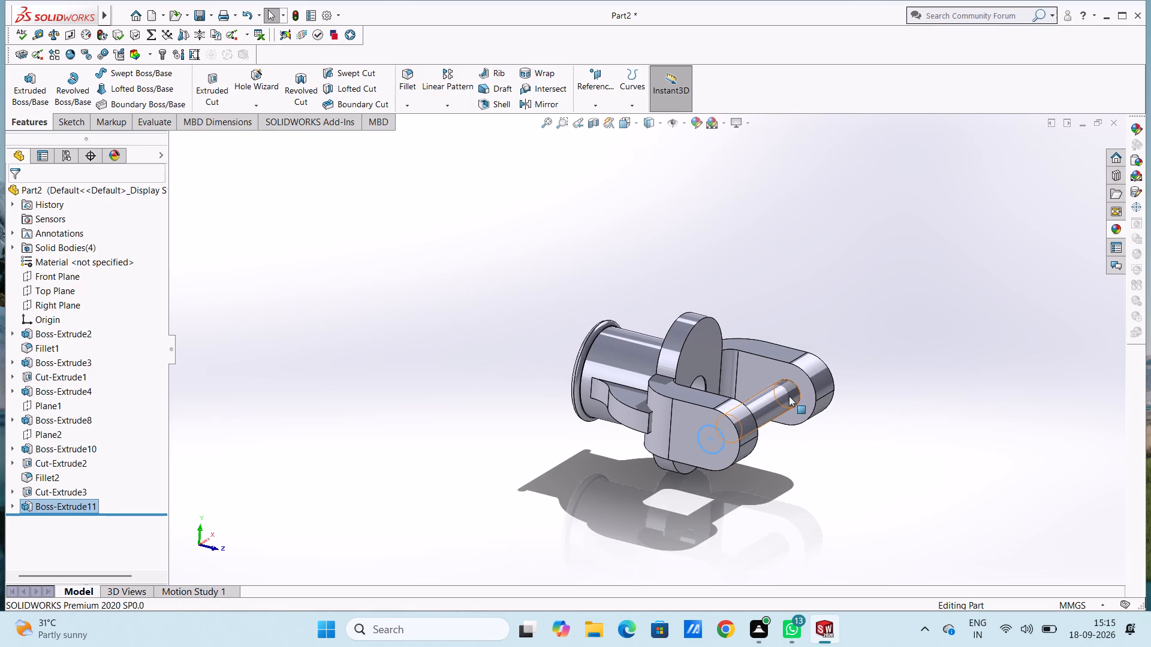
pyautogui.scroll(-4, 821, 395)
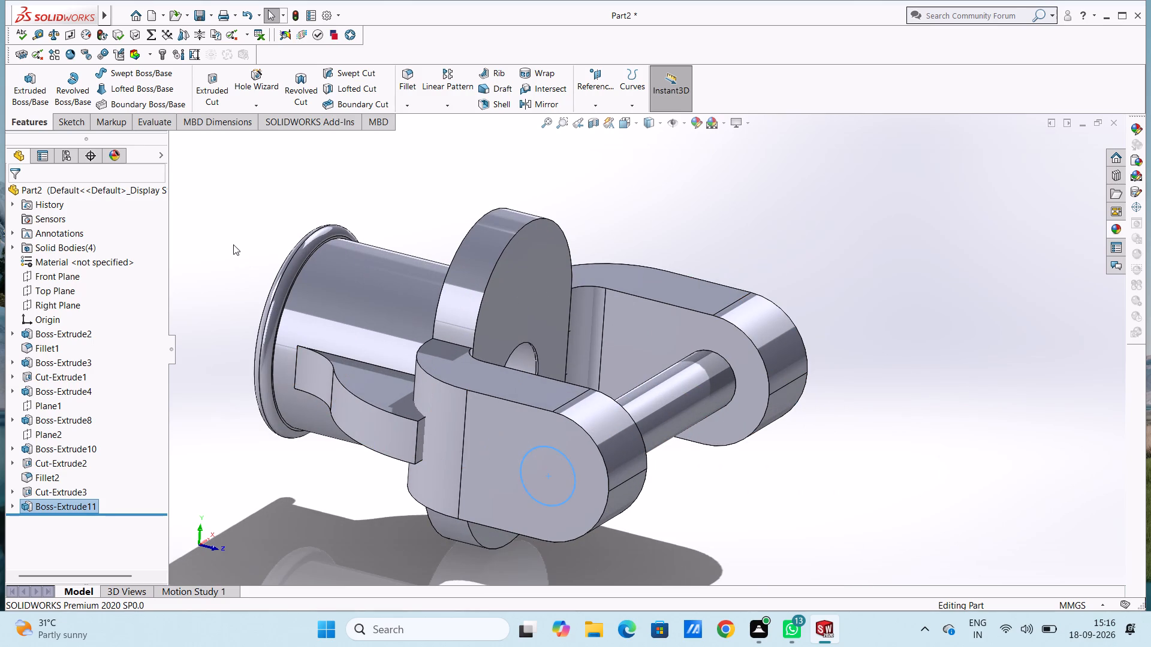
pyautogui.hotkey('ctrl', '1')
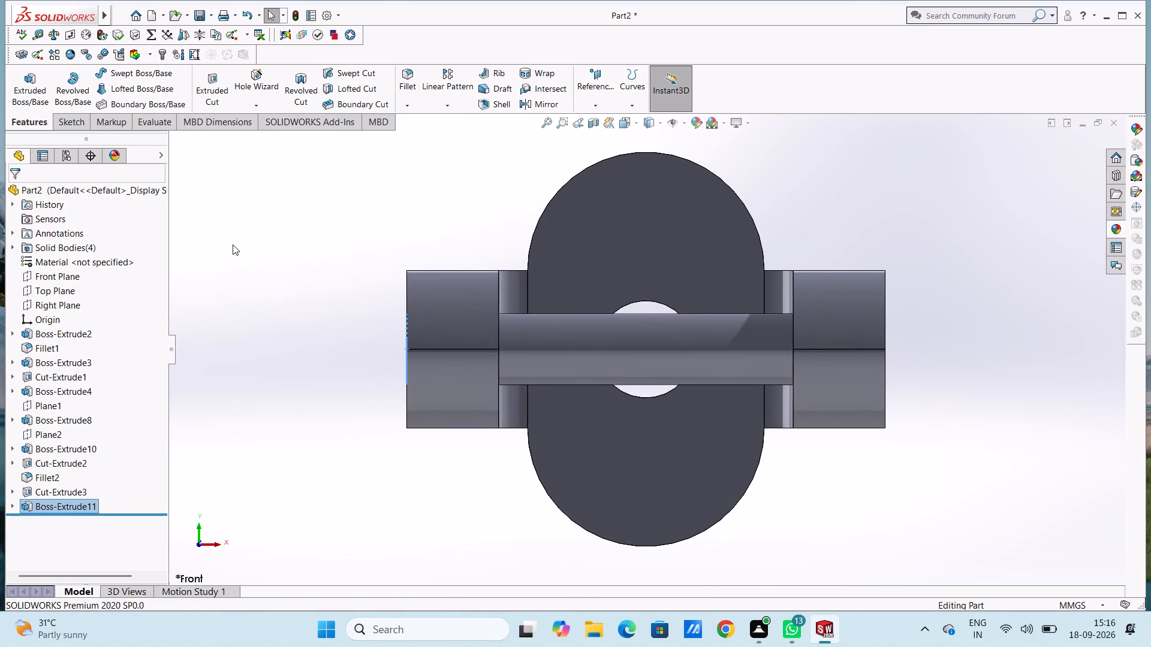
pyautogui.hotkey('ctrl', '3')
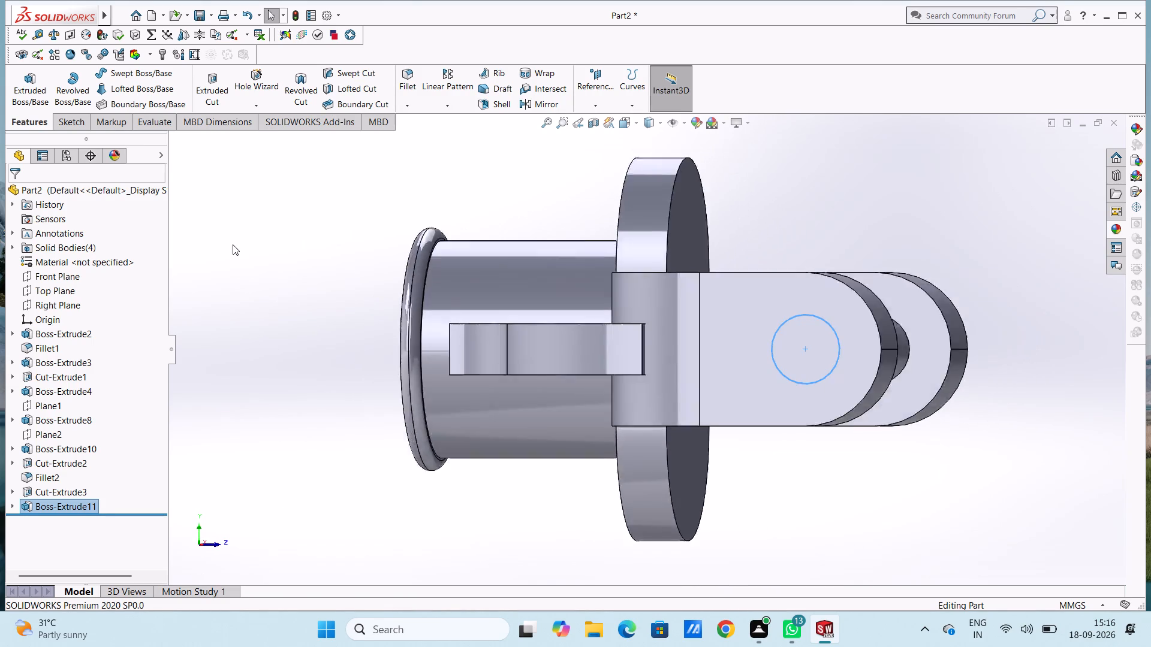
pyautogui.scroll(-1, 610, 386)
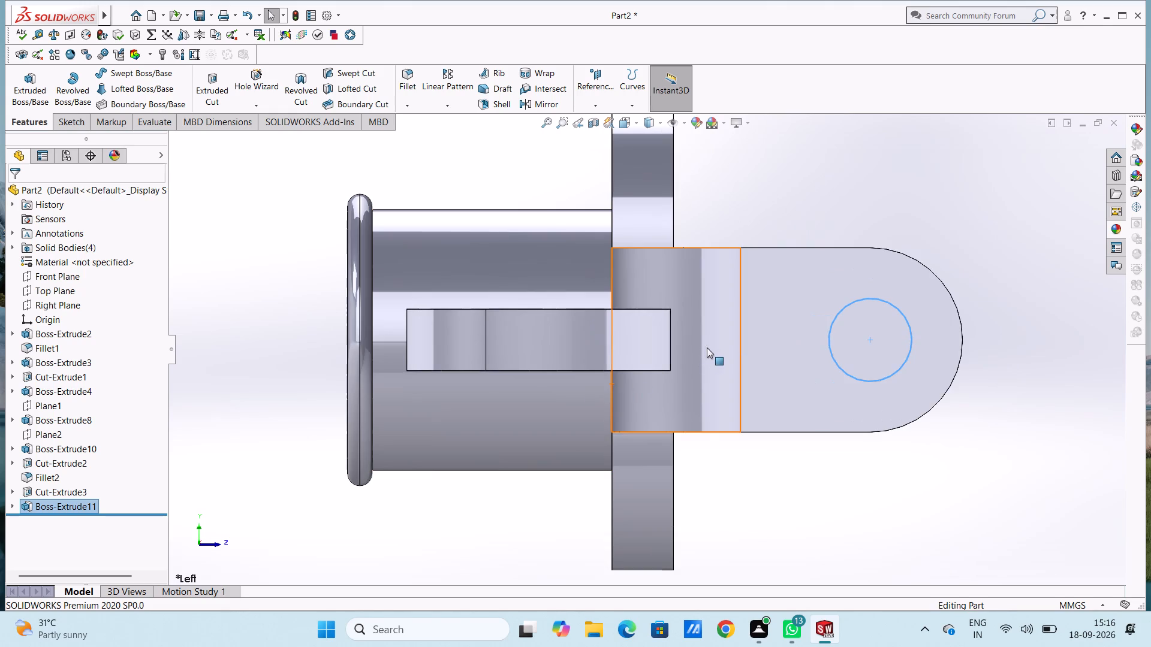
pyautogui.moveTo(1022, 299); pyautogui.dragTo(1013, 301, button='middle')
pyautogui.scroll(1, 1013, 301)
pyautogui.scroll(-2, 847, 327)
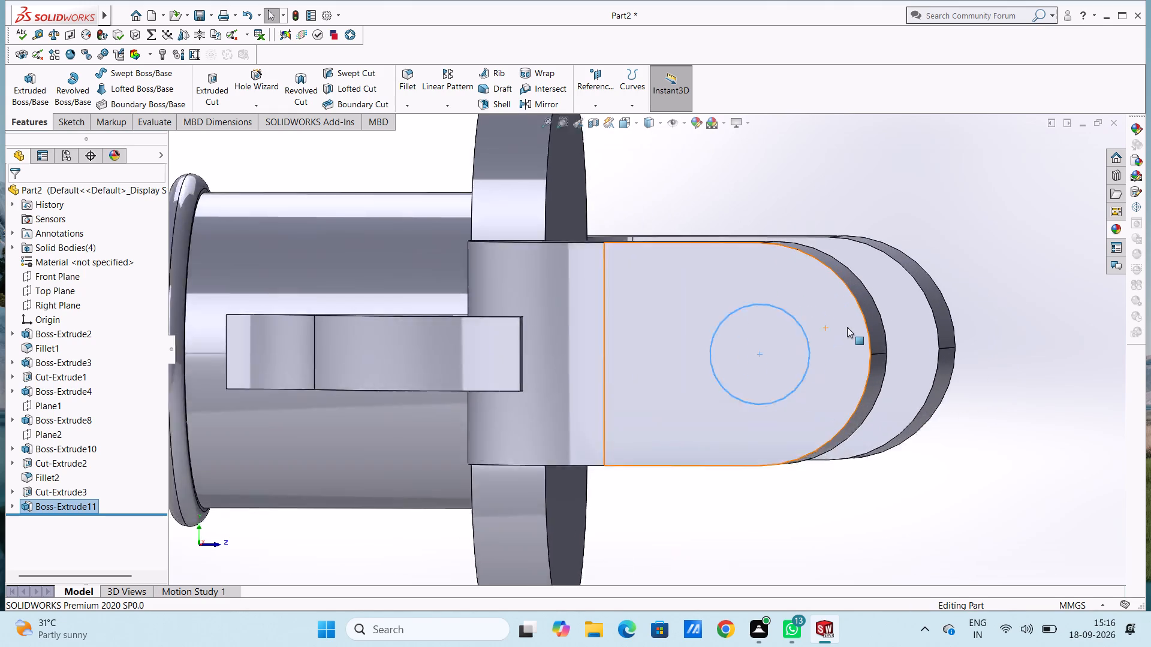
pyautogui.scroll(-2, 847, 327)
# On the fork arm's flat outer face, sketch a circle of 28 mm radius concentric with the rounded tip.
pyautogui.click(610, 272)
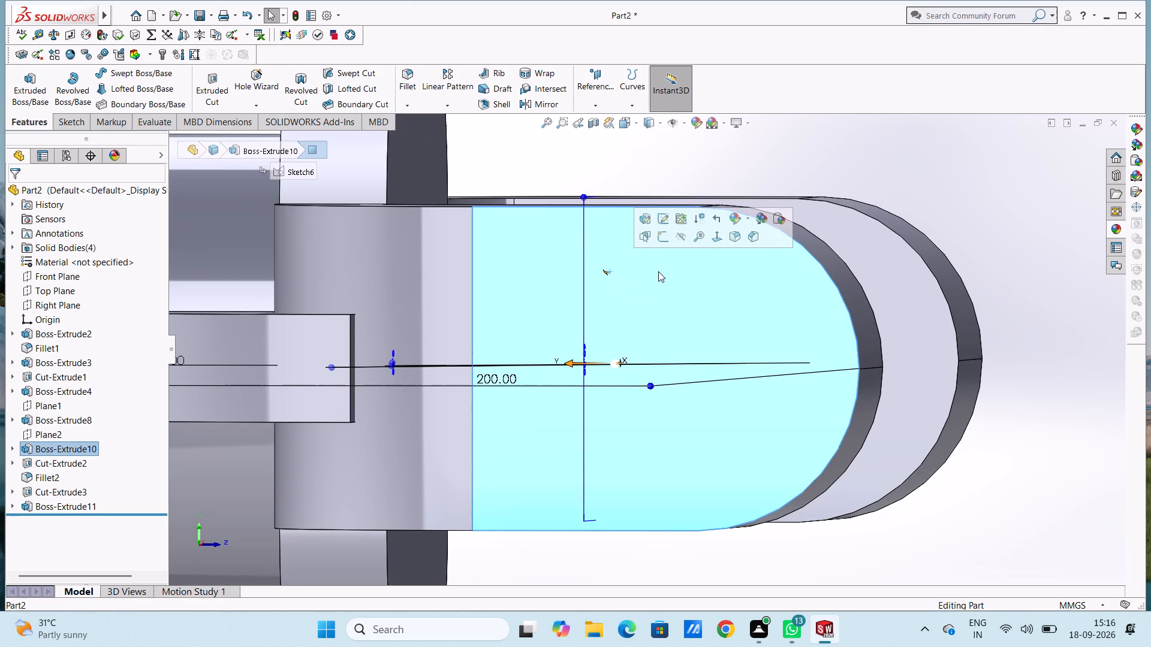
pyautogui.click(661, 235)
pyautogui.click(641, 173)
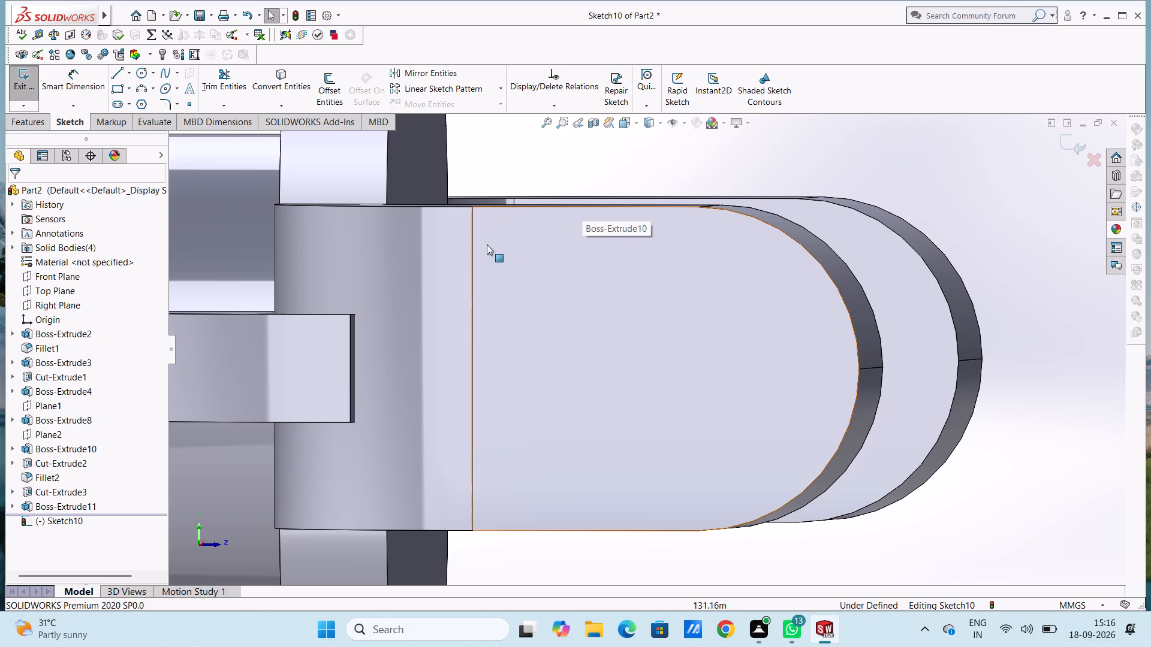
pyautogui.click(143, 74)
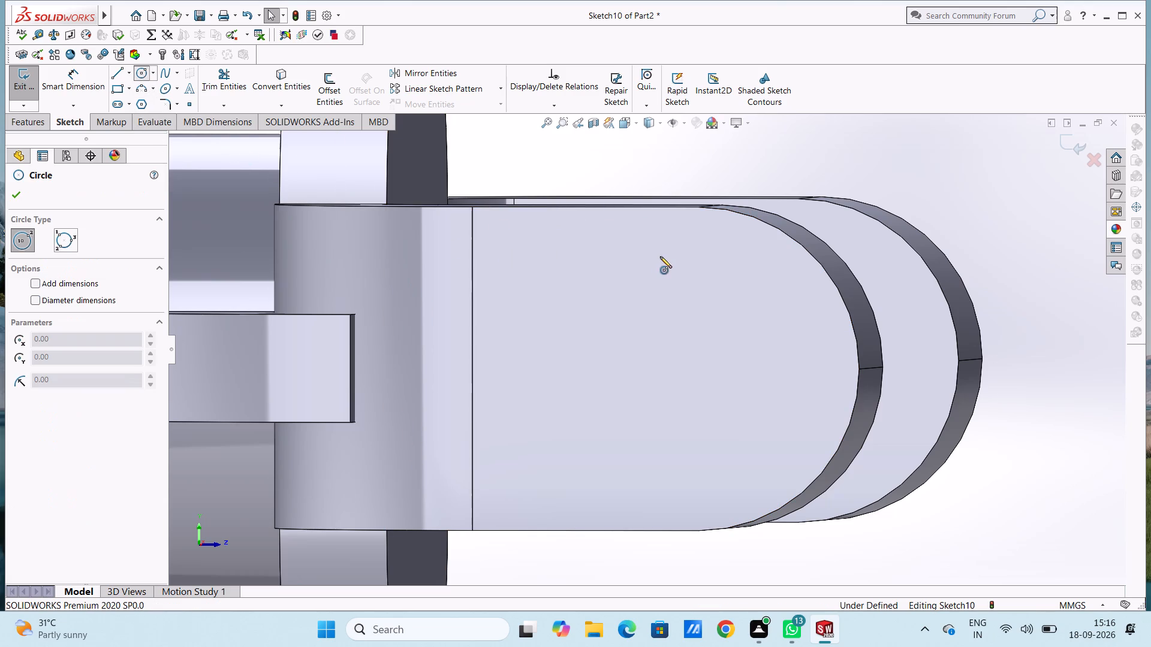
pyautogui.moveTo(700, 245); pyautogui.dragTo(728, 246, button='middle')
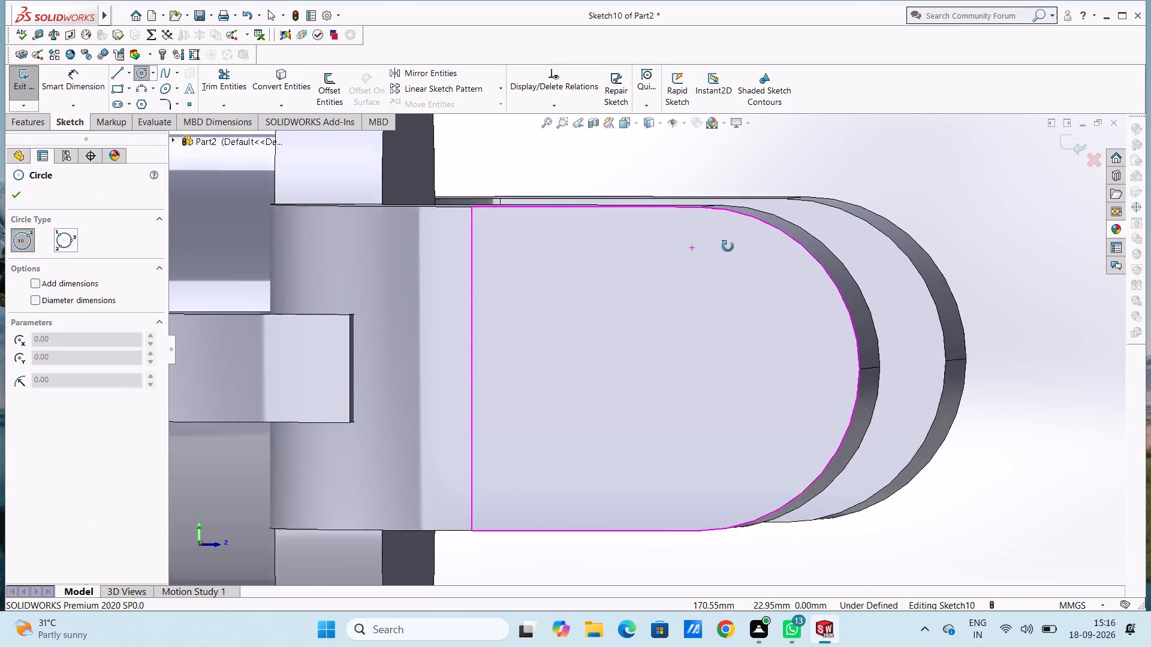
pyautogui.moveTo(728, 246); pyautogui.dragTo(725, 246, button='middle')
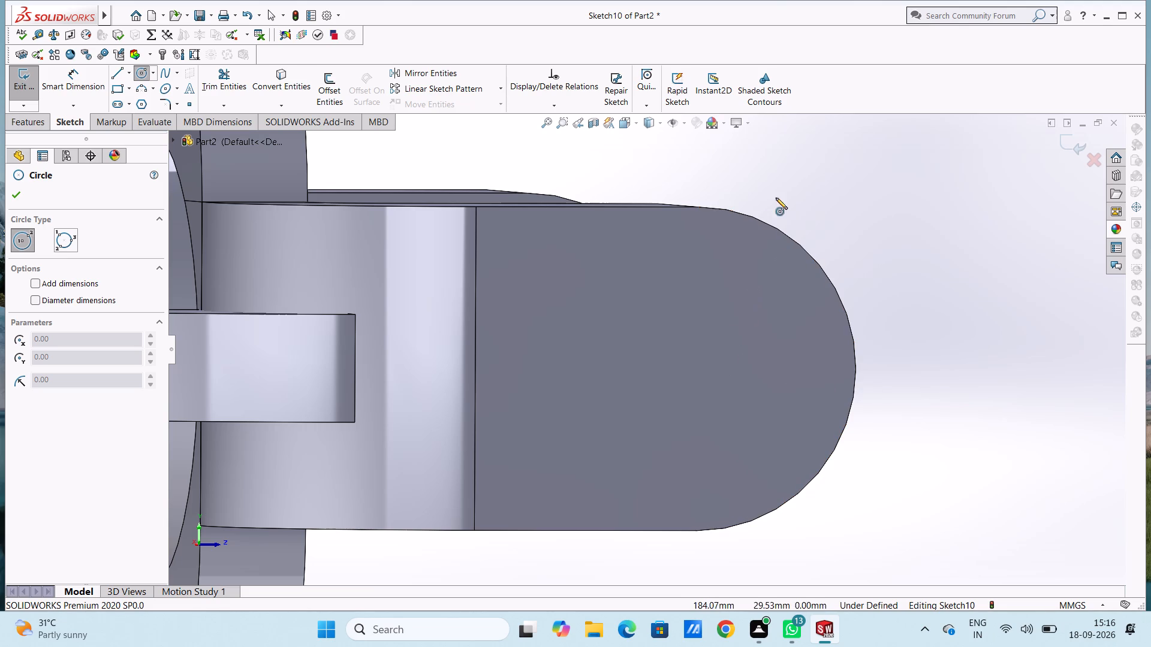
pyautogui.click(698, 368)
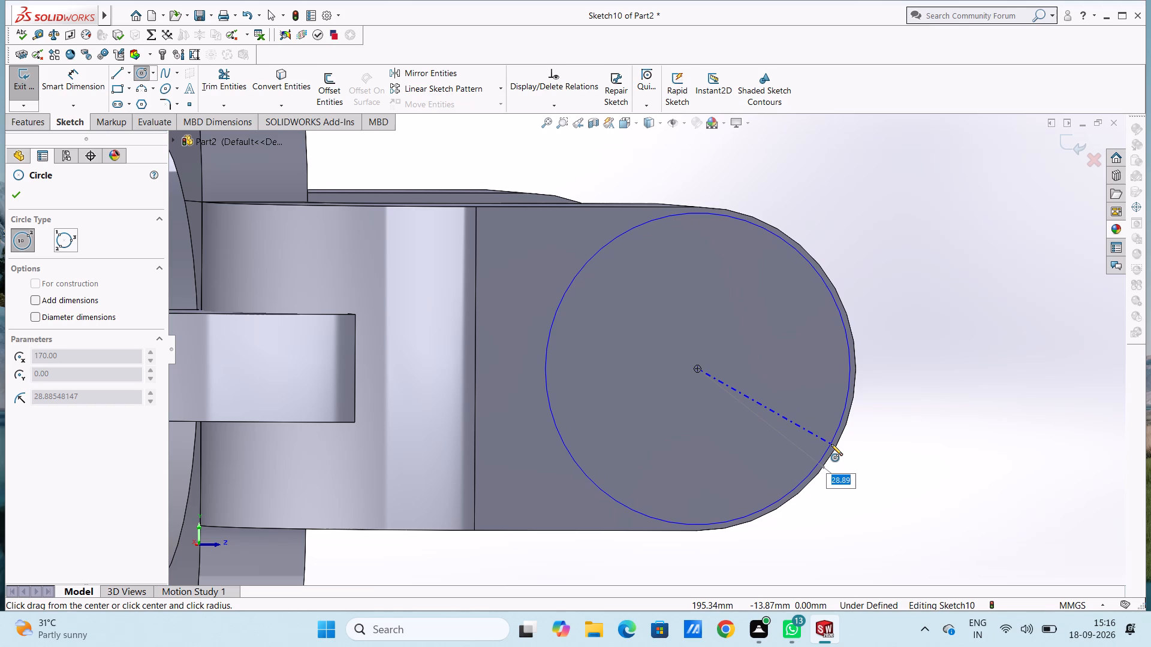
pyautogui.write('28')
pyautogui.press('Return')
pyautogui.scroll(2, 824, 445)
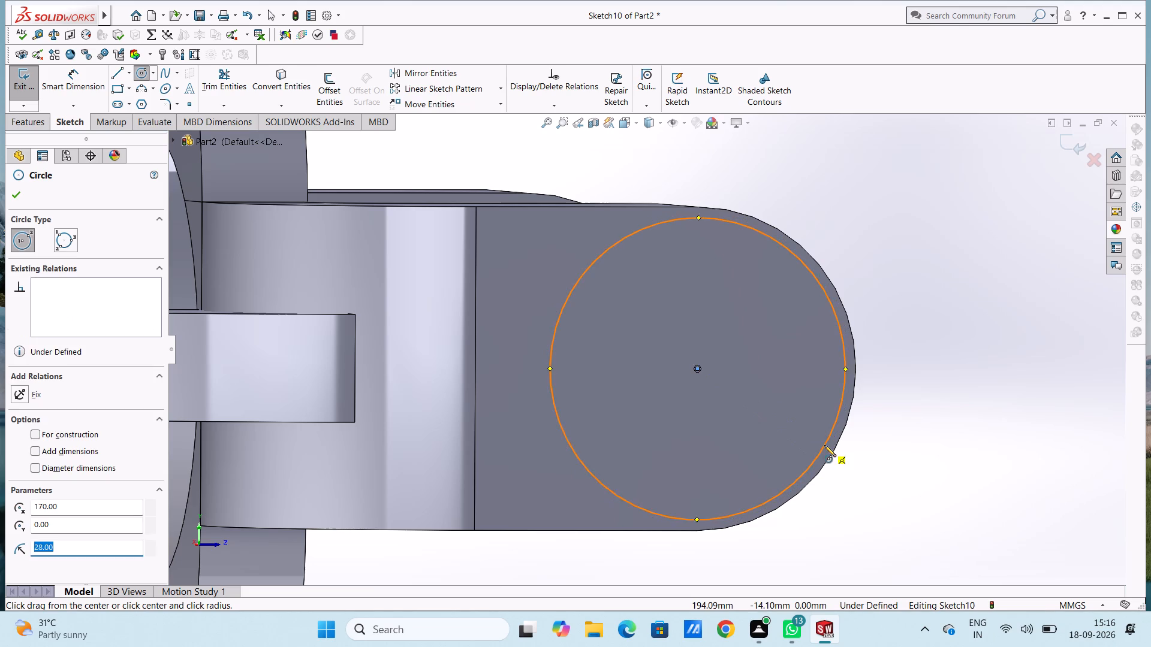
pyautogui.scroll(2, 824, 445)
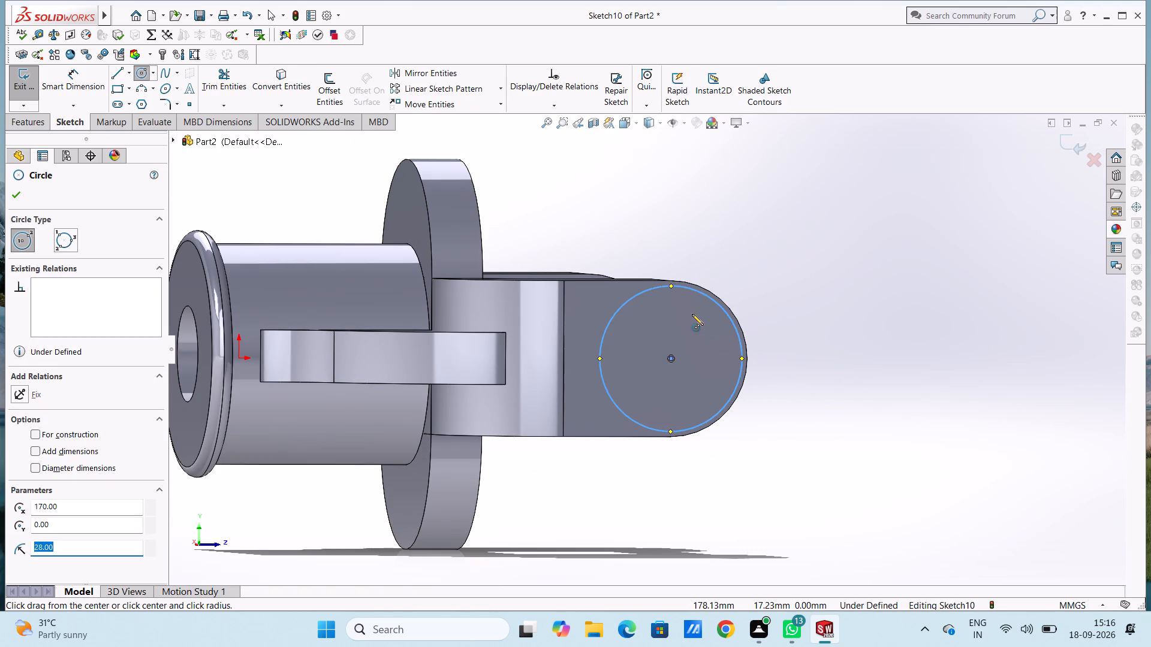
pyautogui.press('Escape')
pyautogui.press('Escape')
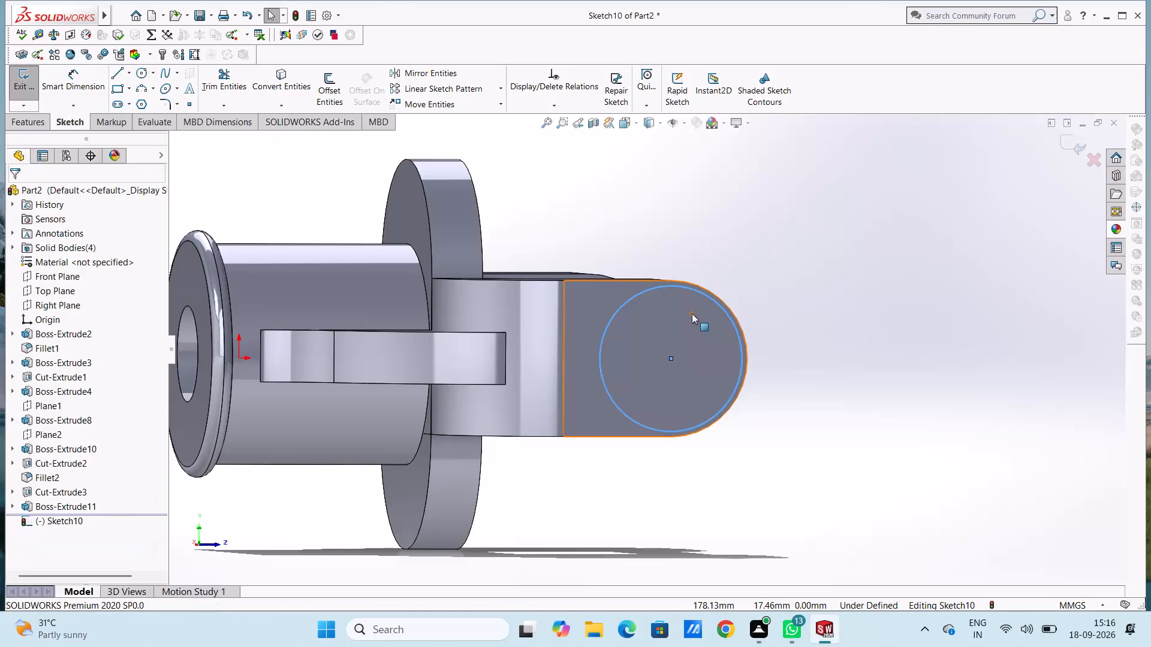
# Dimension the circle on the fork arm's outer face with a diameter of 56 mm.
pyautogui.click(68, 83)
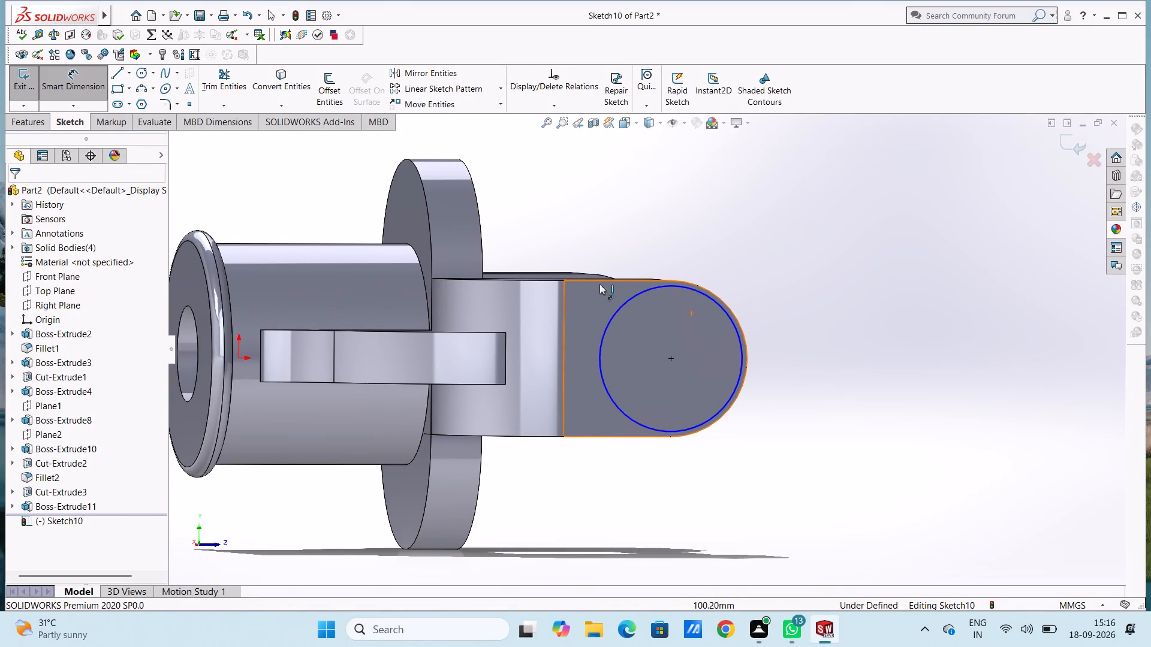
pyautogui.click(702, 292)
pyautogui.click(841, 246)
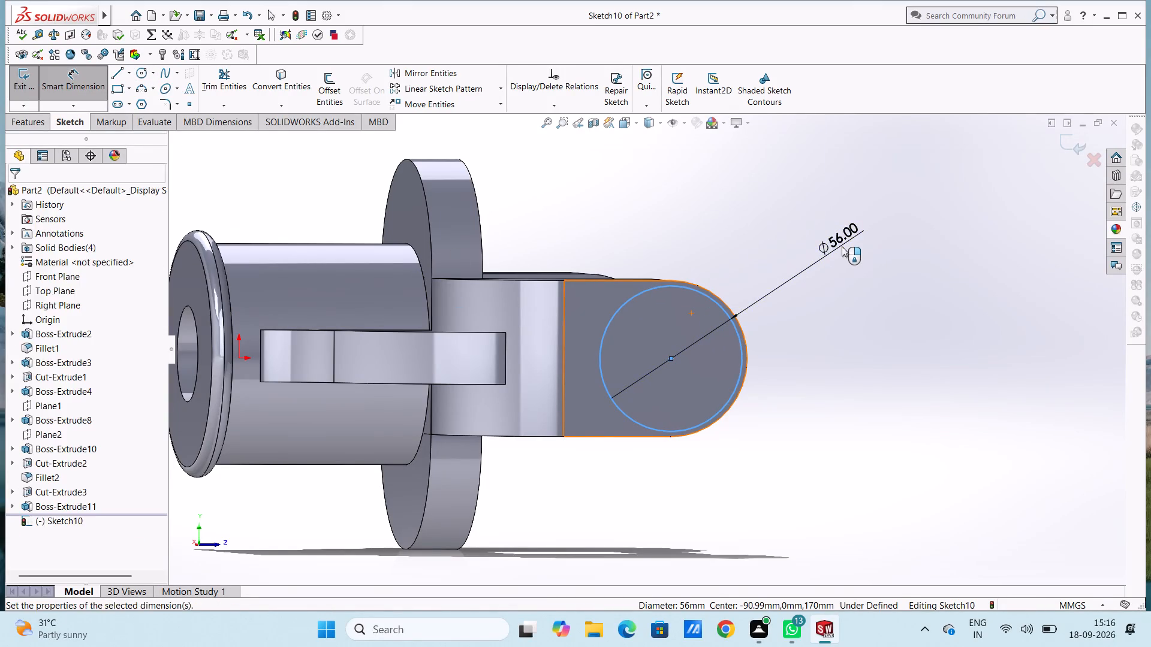
pyautogui.click(793, 228)
pyautogui.click(754, 220)
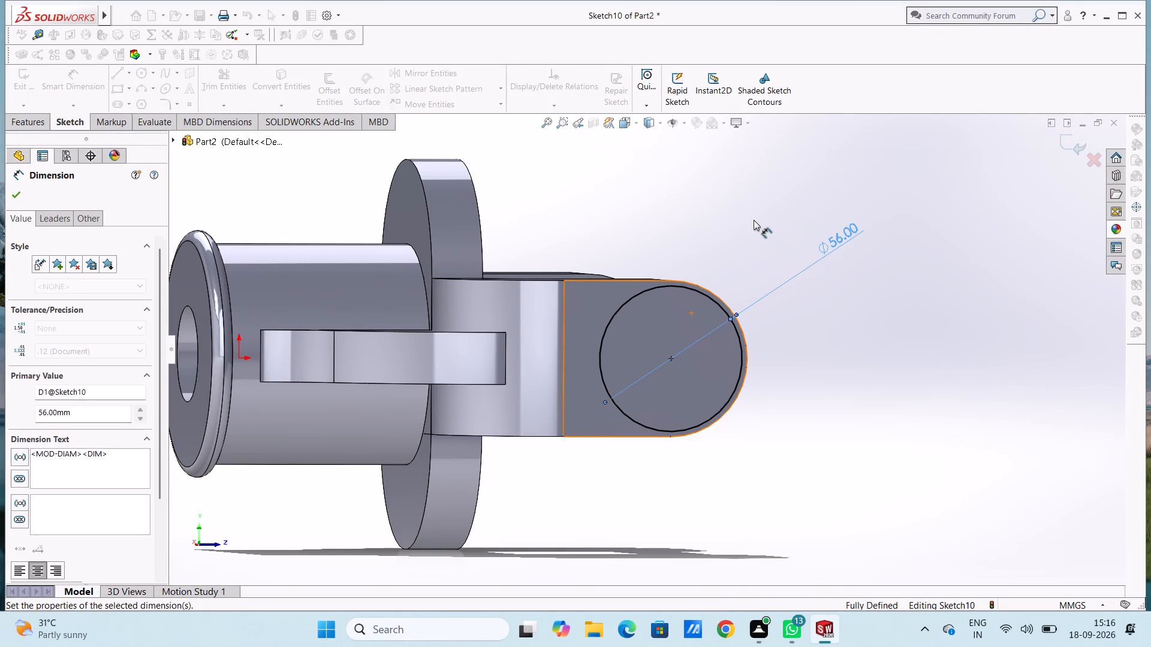
# Extrude the 56 mm circle 2 mm outward from the arm's outer face as a merged boss.
pyautogui.click(25, 123)
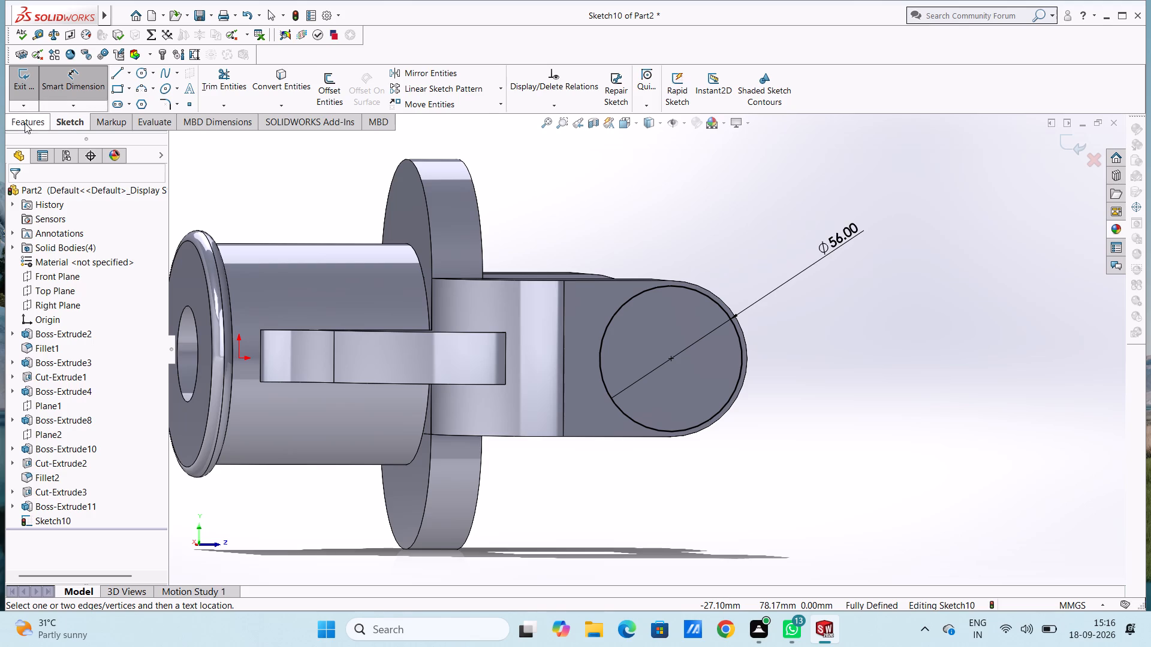
pyautogui.click(14, 78)
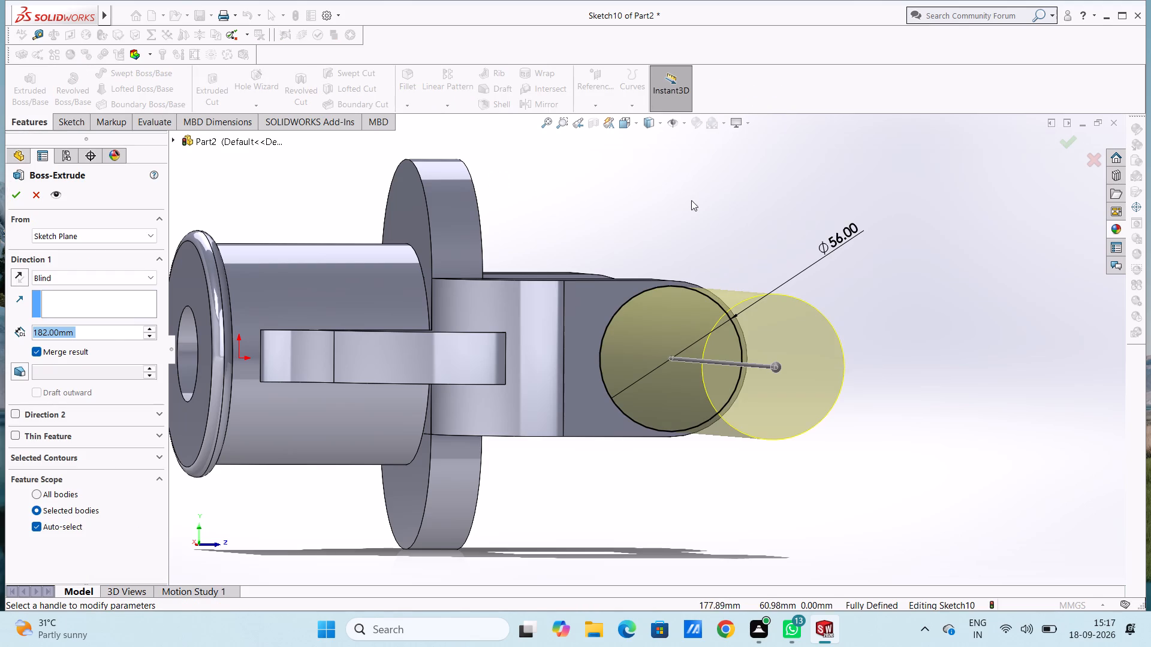
pyautogui.press('2')
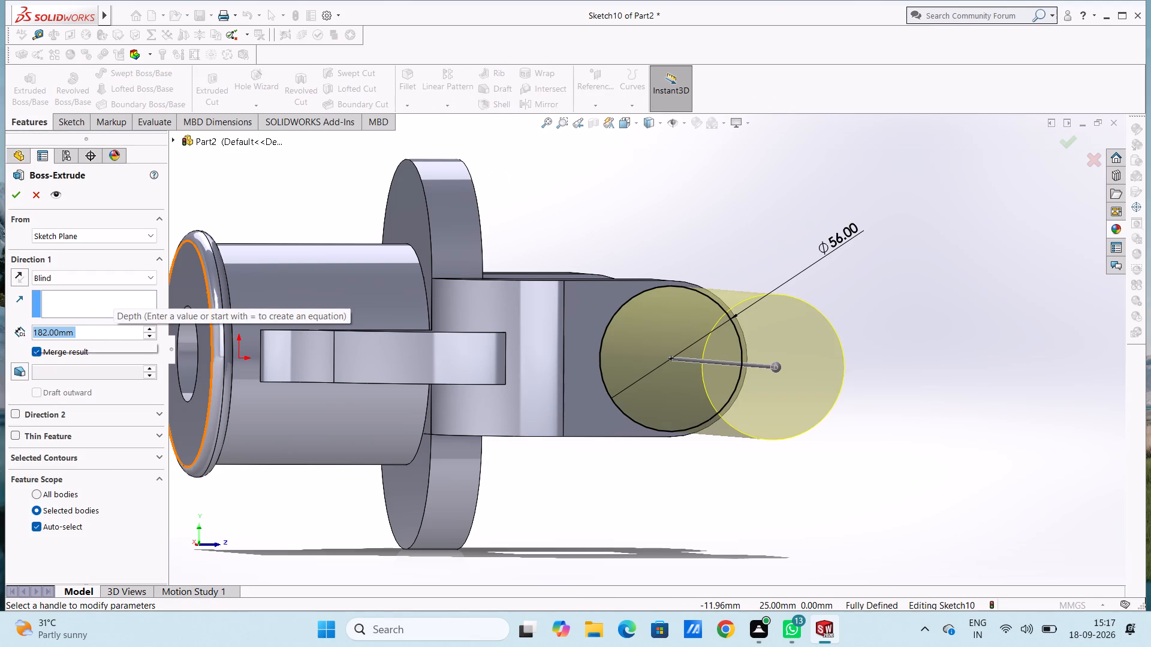
pyautogui.press('Return')
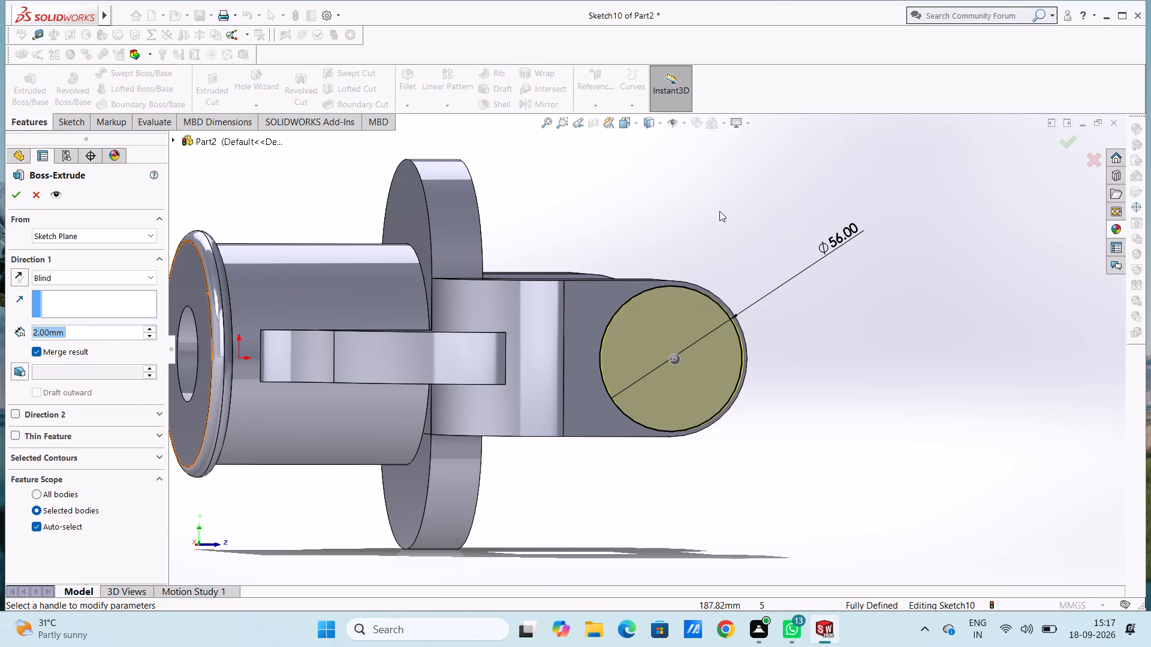
pyautogui.moveTo(742, 206); pyautogui.dragTo(682, 283, button='middle')
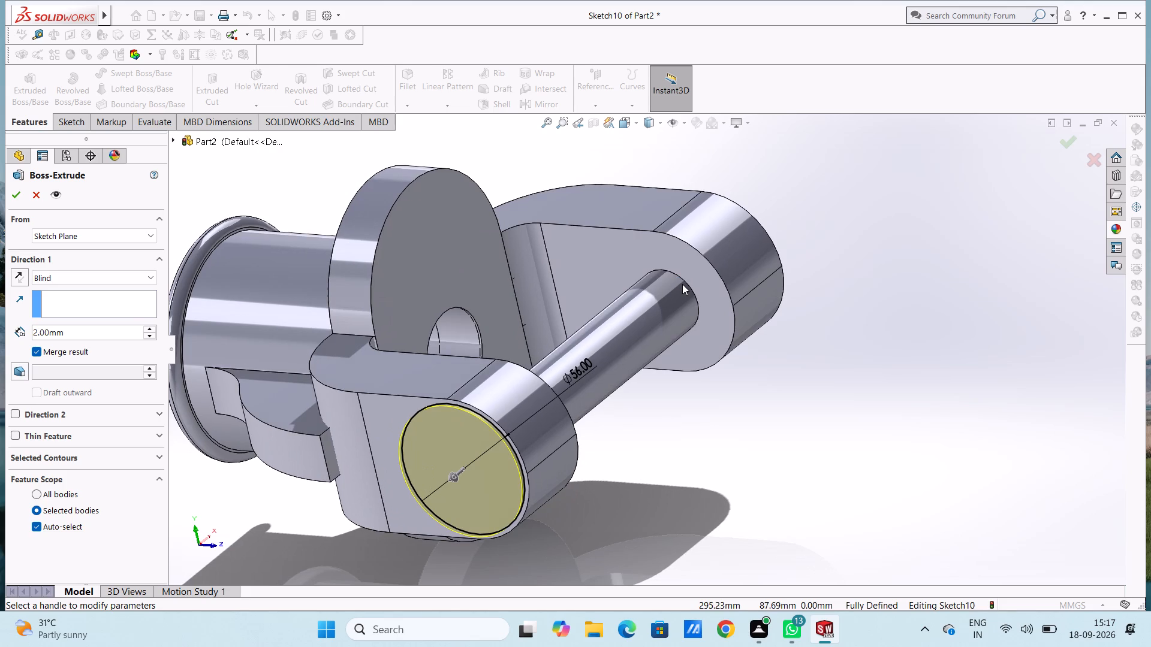
pyautogui.click(14, 196)
pyautogui.click(249, 178)
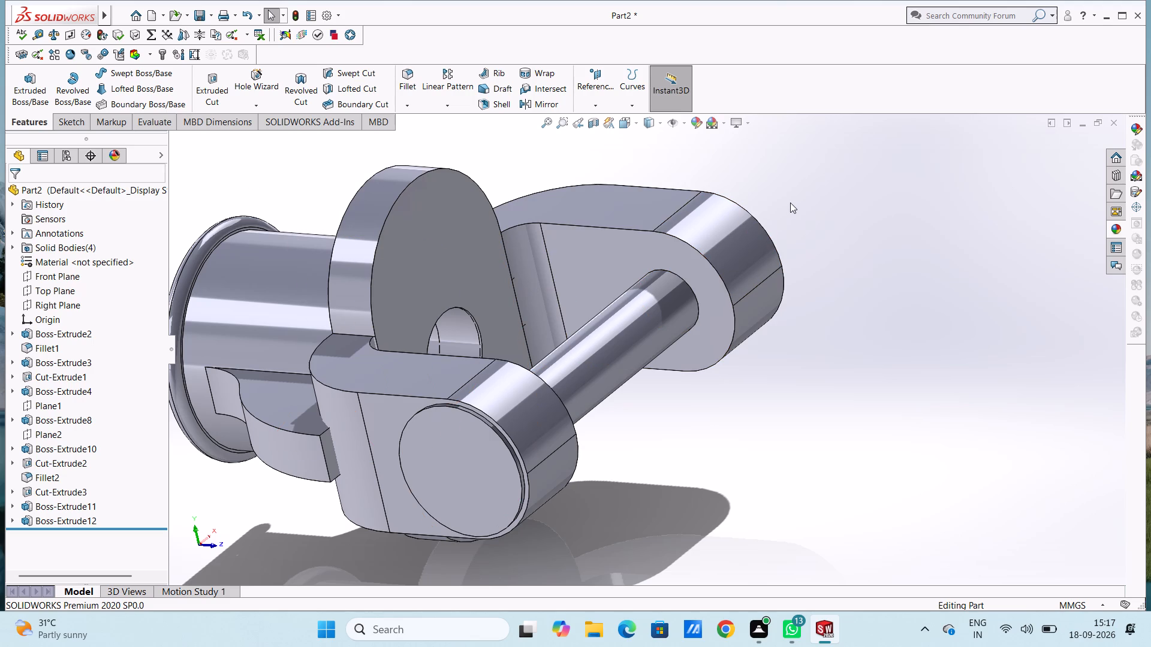
# On the raised disc's outer face, sketch a concentric circle of 28 mm radius.
pyautogui.hotkey('ctrl', '1')
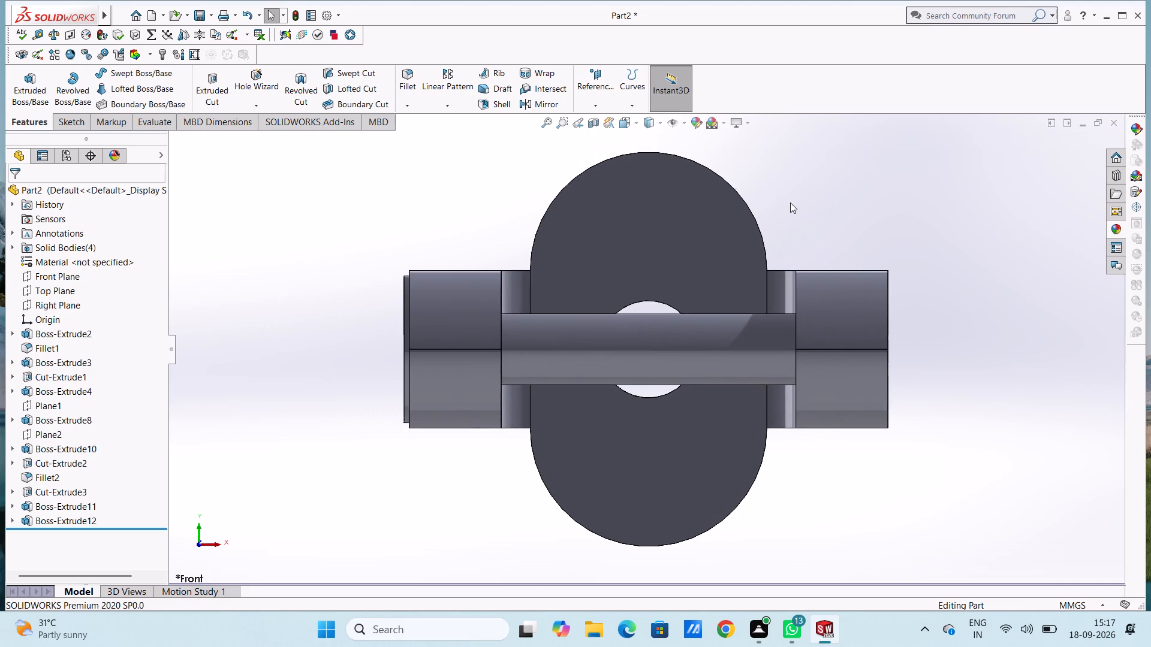
pyautogui.hotkey('ctrl', '3')
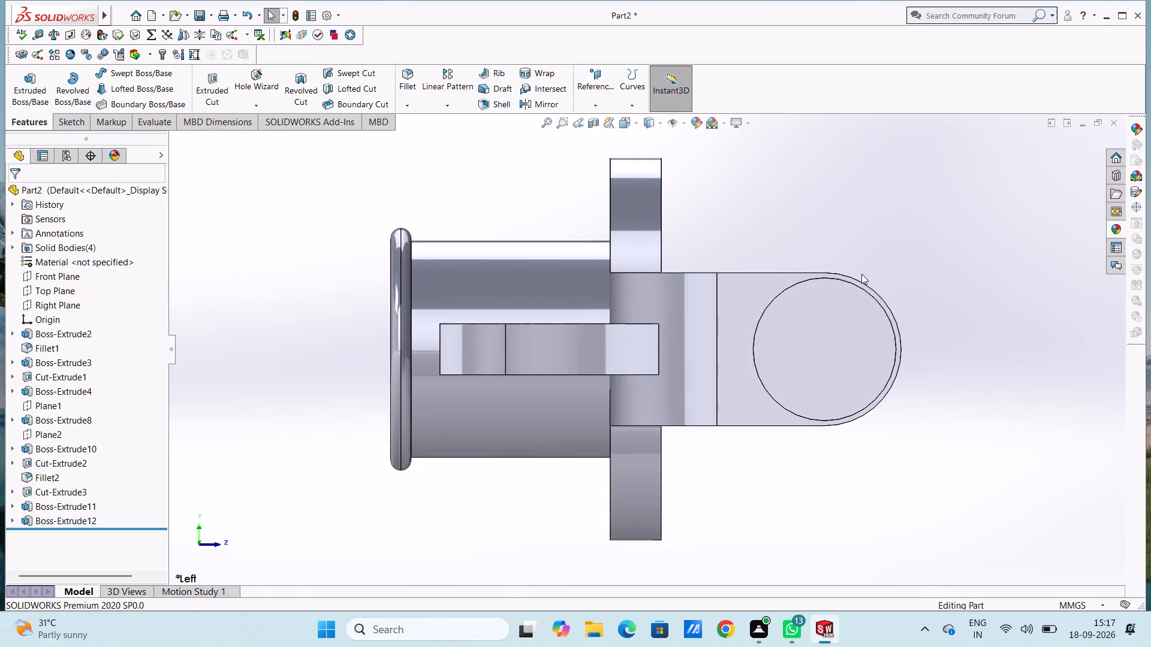
pyautogui.scroll(-3, 855, 280)
pyautogui.click(803, 319)
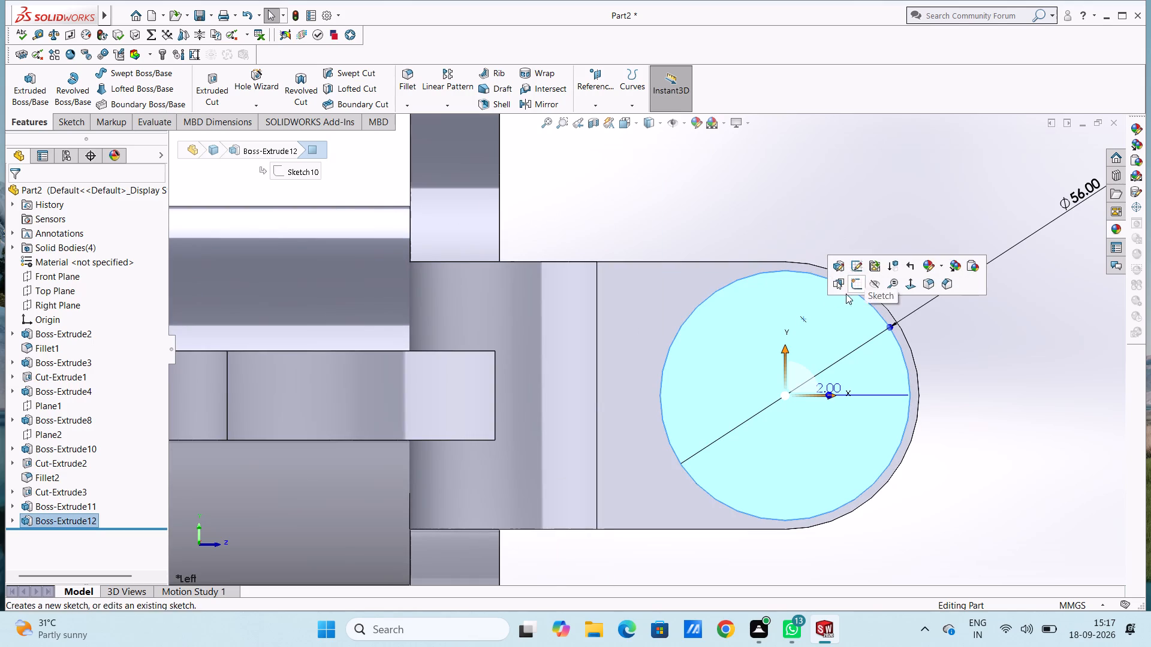
pyautogui.click(854, 285)
pyautogui.click(833, 229)
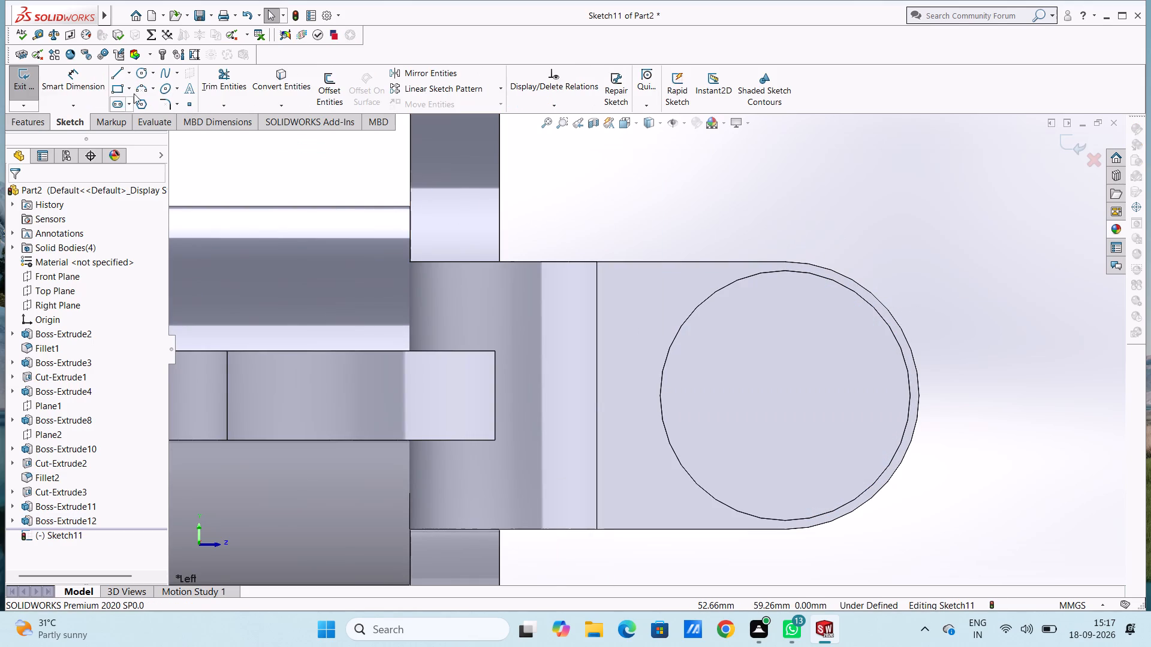
pyautogui.click(141, 72)
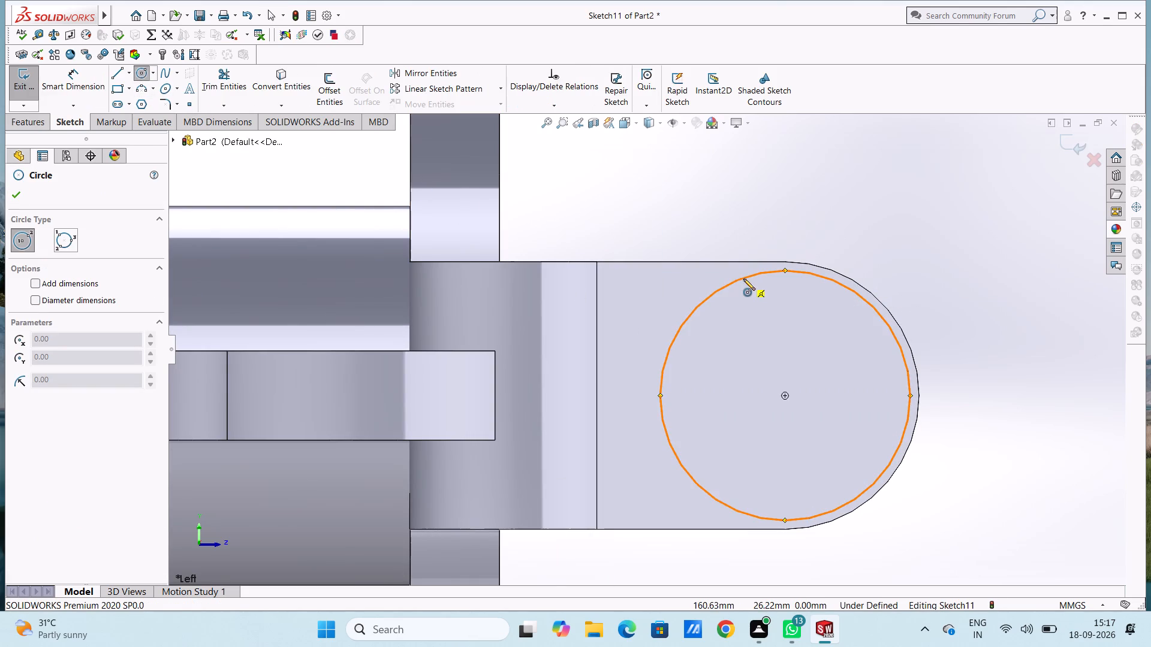
pyautogui.click(783, 396)
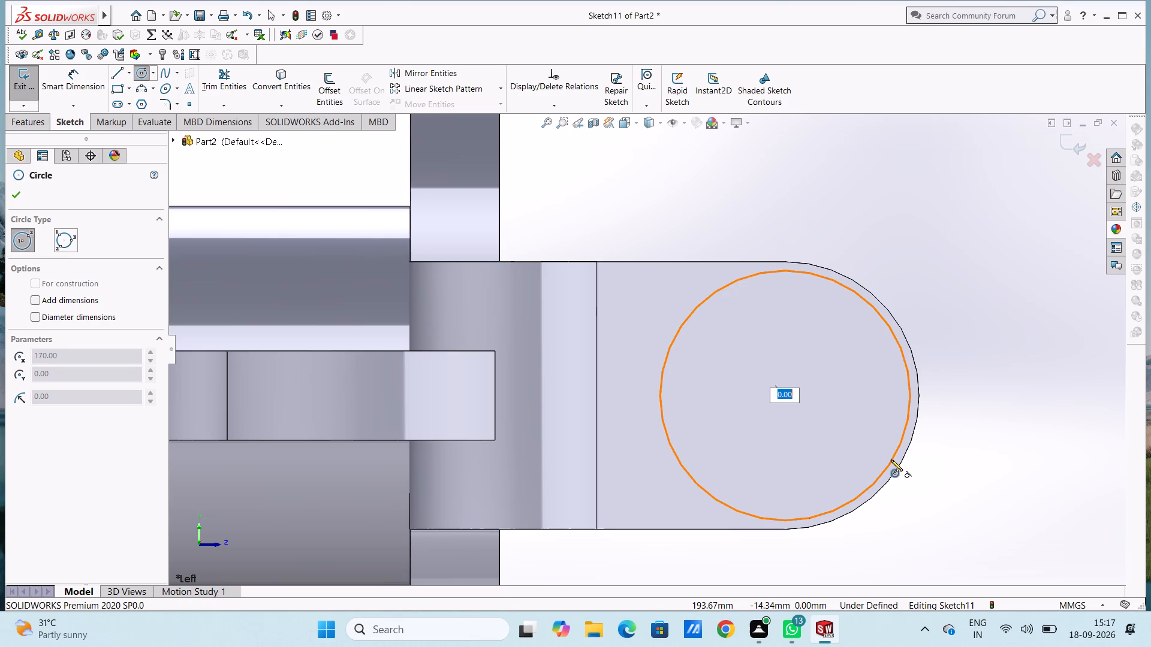
pyautogui.write('28')
pyautogui.press('Return')
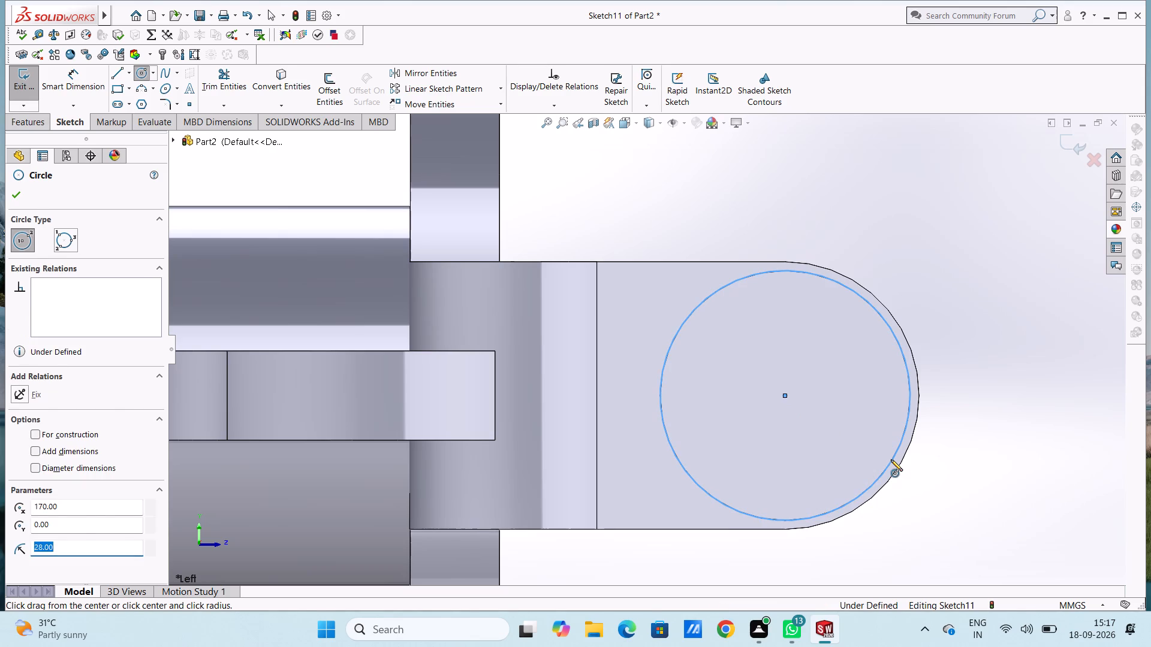
pyautogui.press('Escape')
pyautogui.press('Escape')
# Set up a merged extrusion of the circle, reversed back through the fork arm, trying depths of 35 mm and 38 mm.
pyautogui.scroll(3, 891, 459)
pyautogui.scroll(1, 856, 343)
pyautogui.moveTo(849, 348); pyautogui.dragTo(830, 361, button='middle')
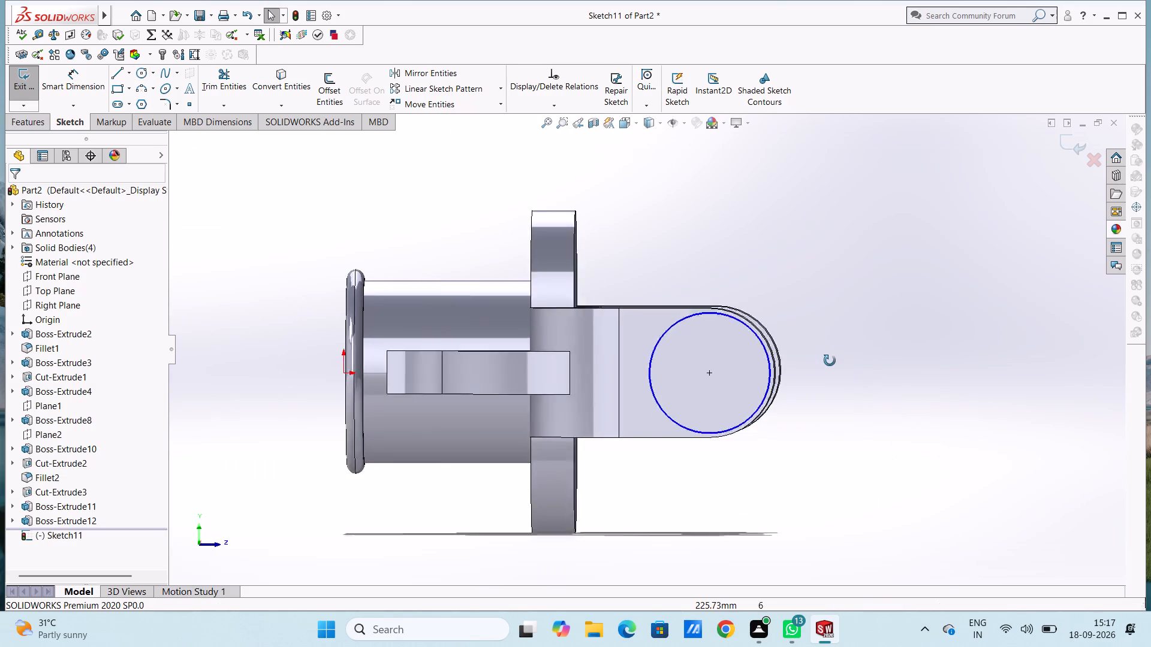
pyautogui.moveTo(830, 361); pyautogui.dragTo(757, 399, button='middle')
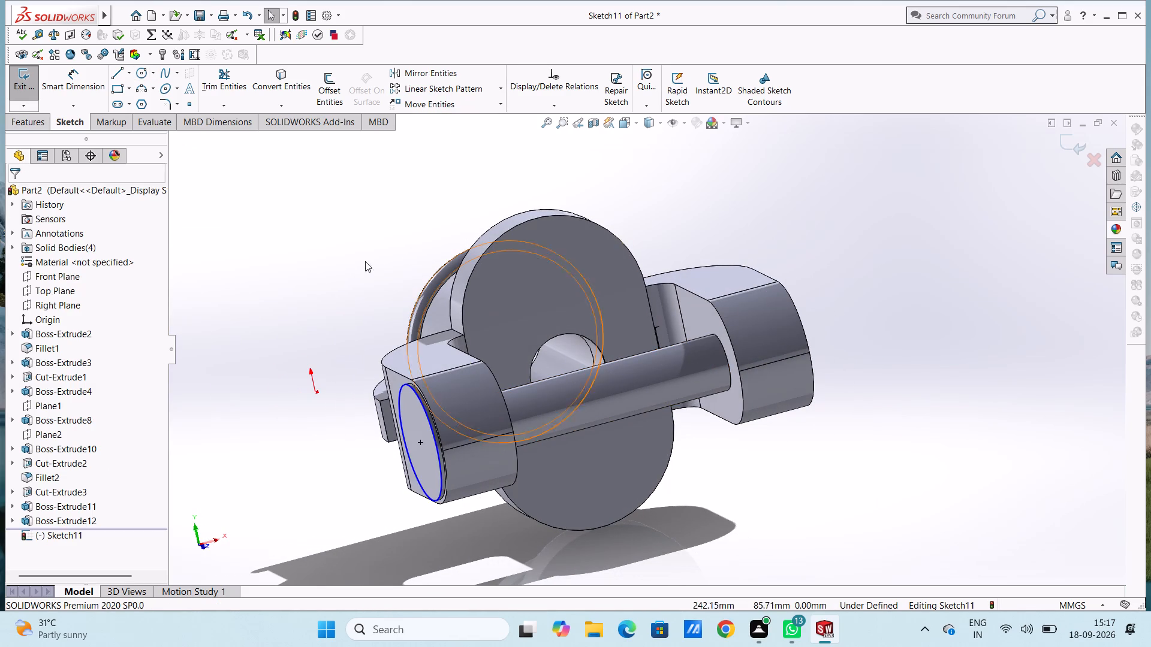
pyautogui.click(23, 119)
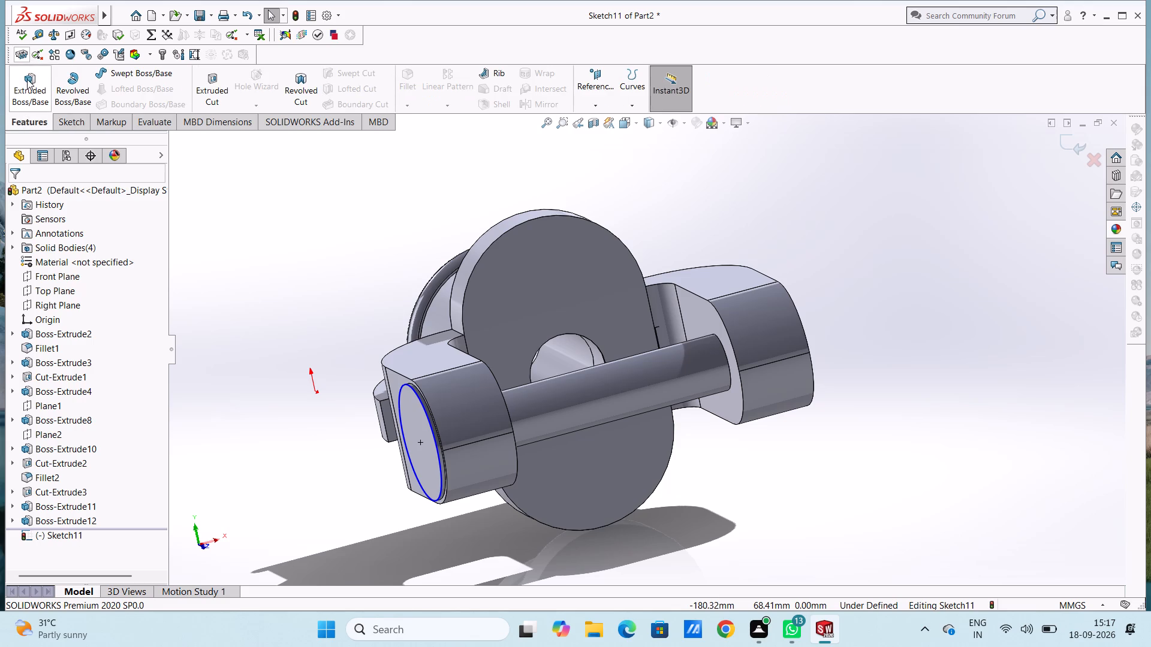
pyautogui.click(27, 79)
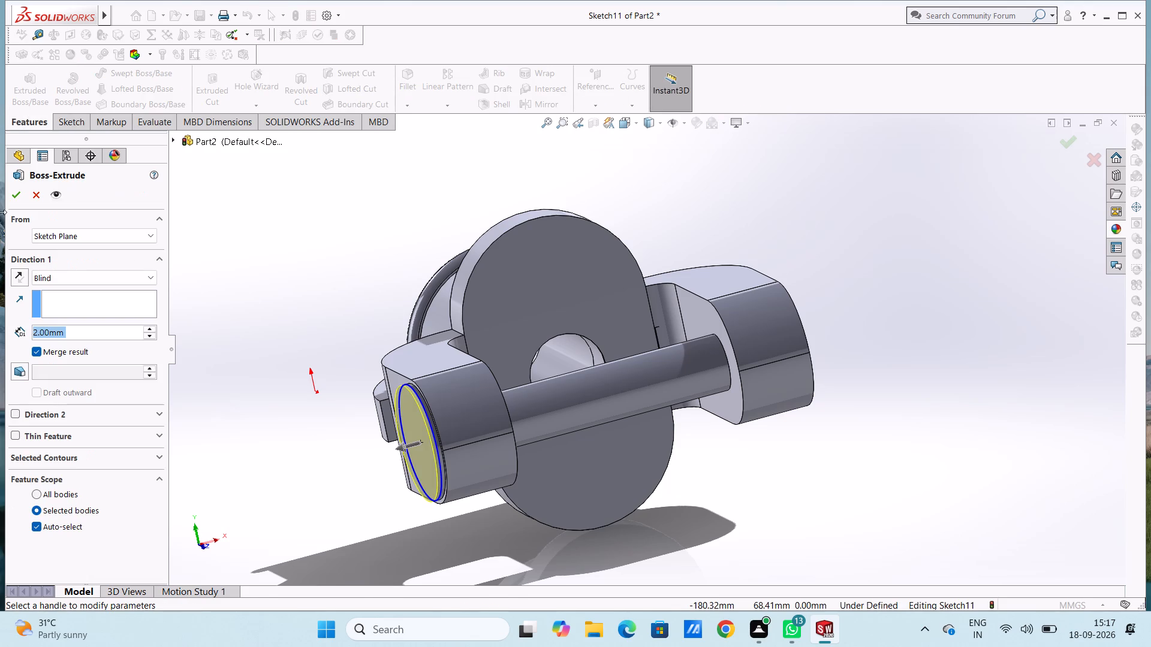
pyautogui.click(21, 277)
pyautogui.doubleClick(77, 333)
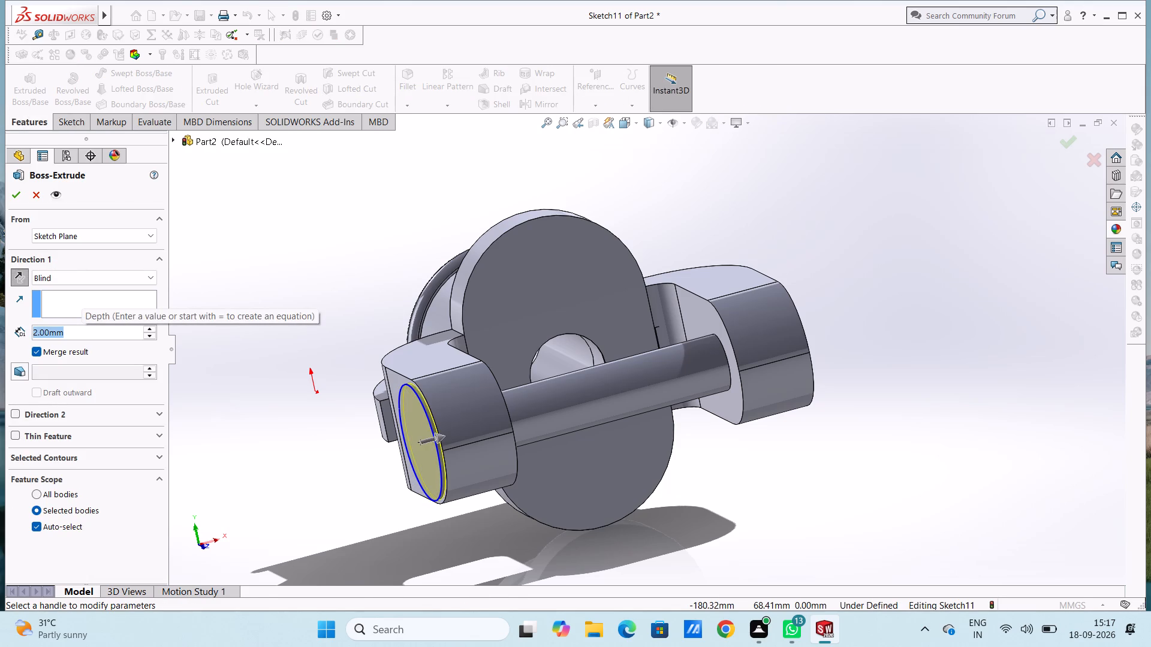
pyautogui.write('35')
pyautogui.press('Return')
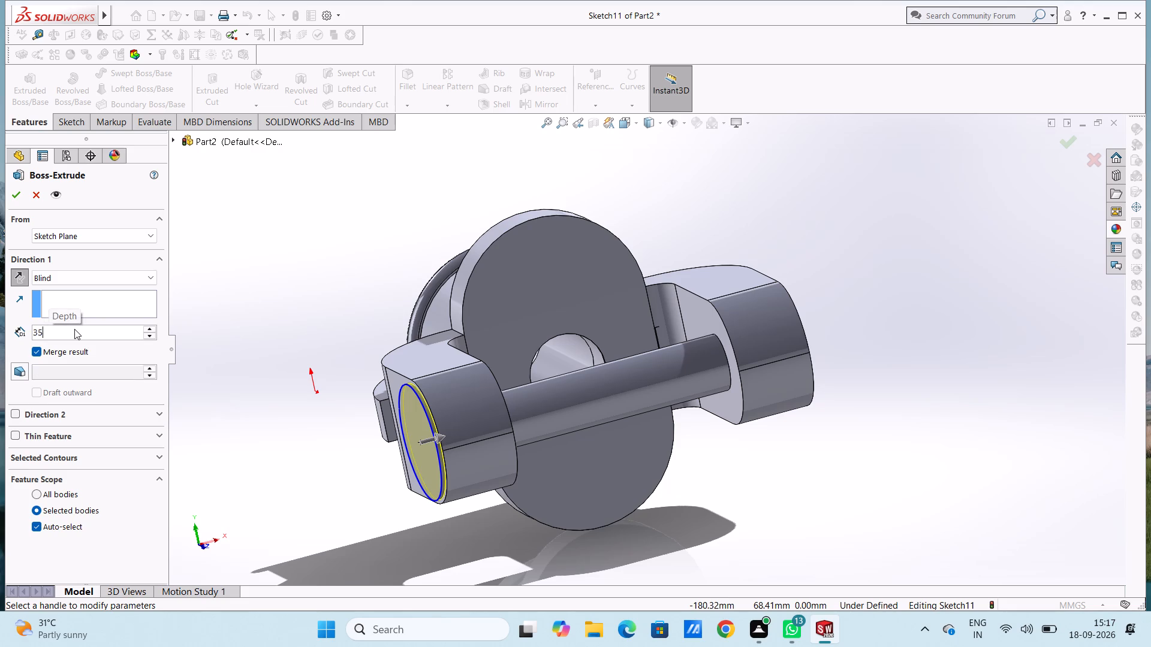
pyautogui.moveTo(285, 309); pyautogui.dragTo(239, 316, button='middle')
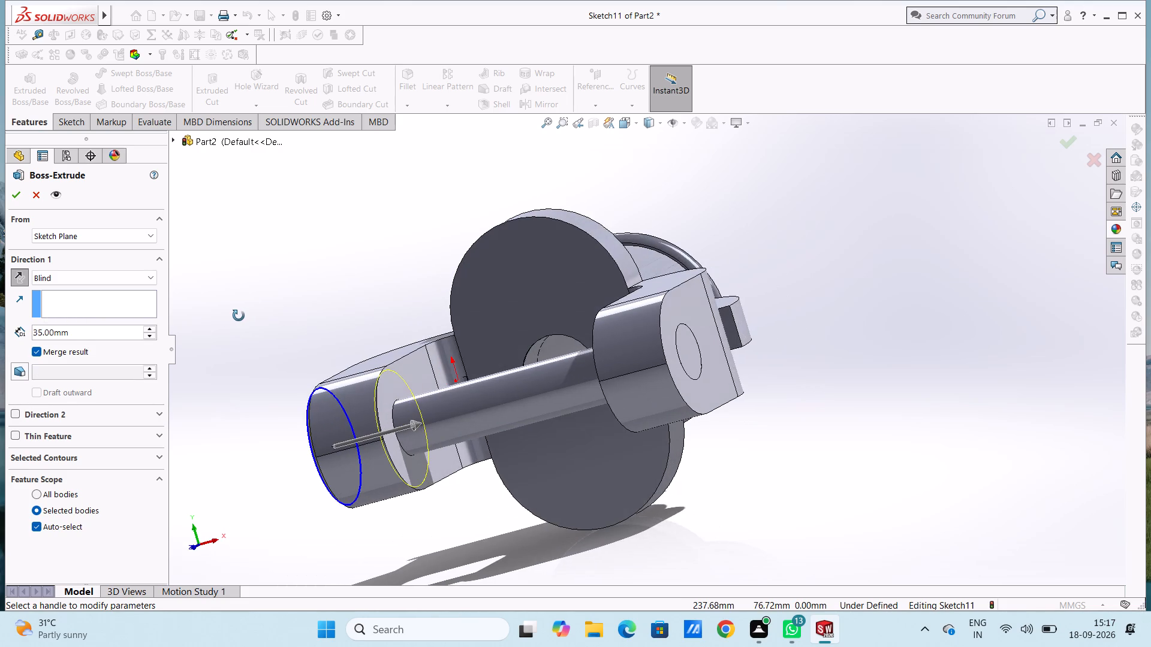
pyautogui.moveTo(239, 316); pyautogui.dragTo(252, 321, button='middle')
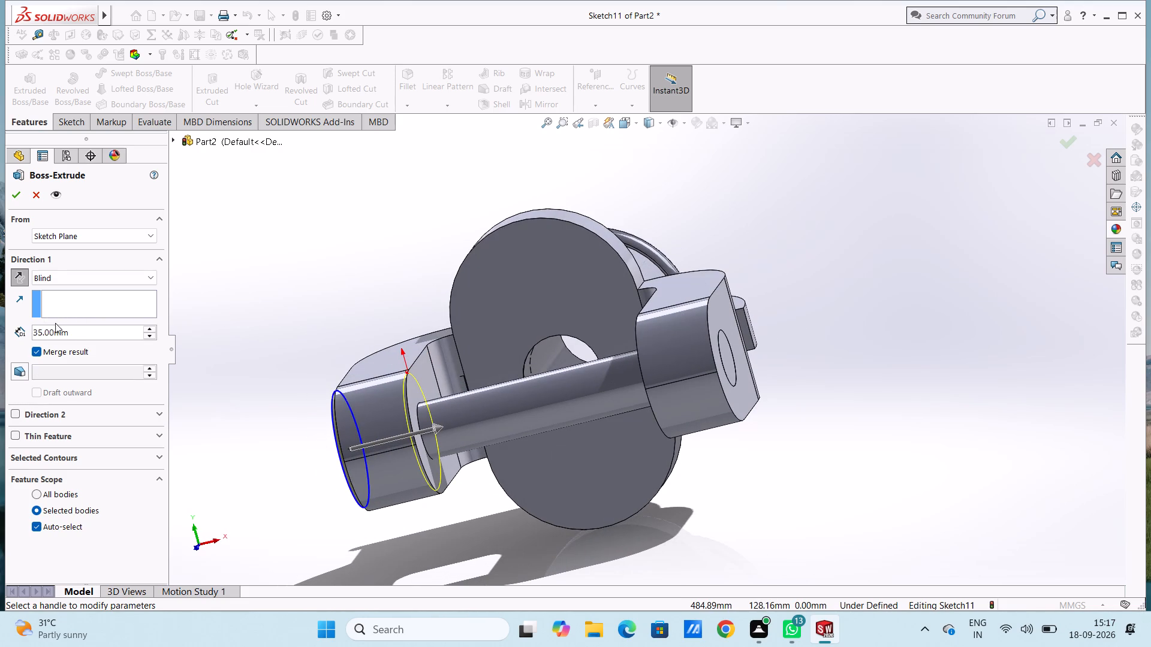
pyautogui.doubleClick(77, 329)
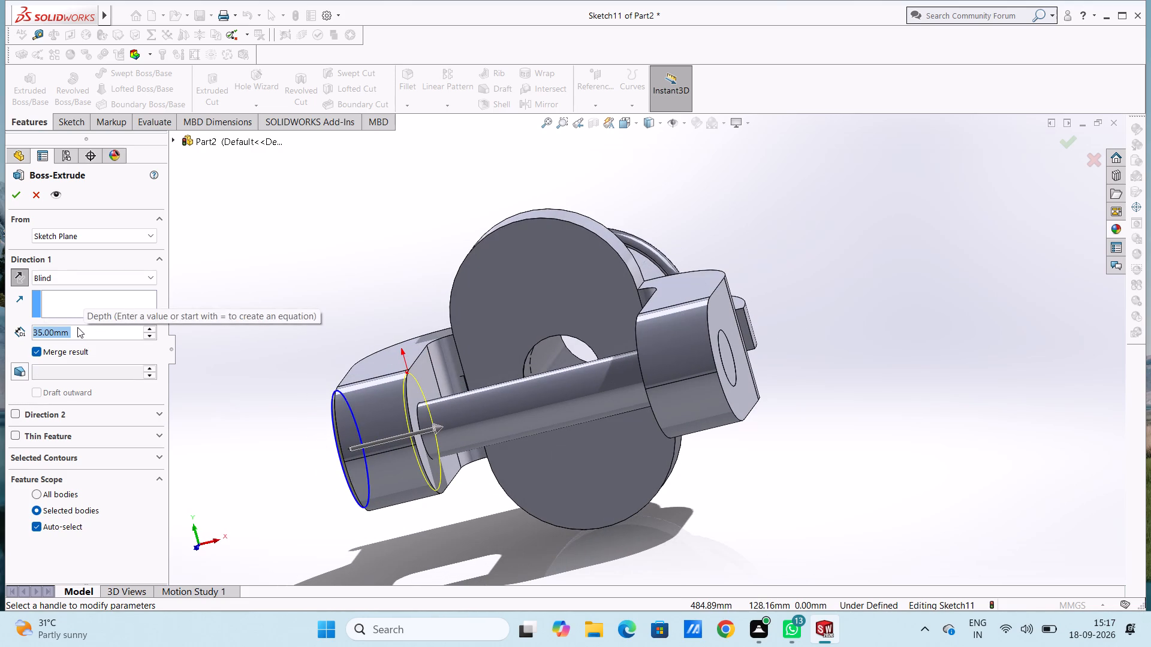
pyautogui.write('38')
pyautogui.press('Return')
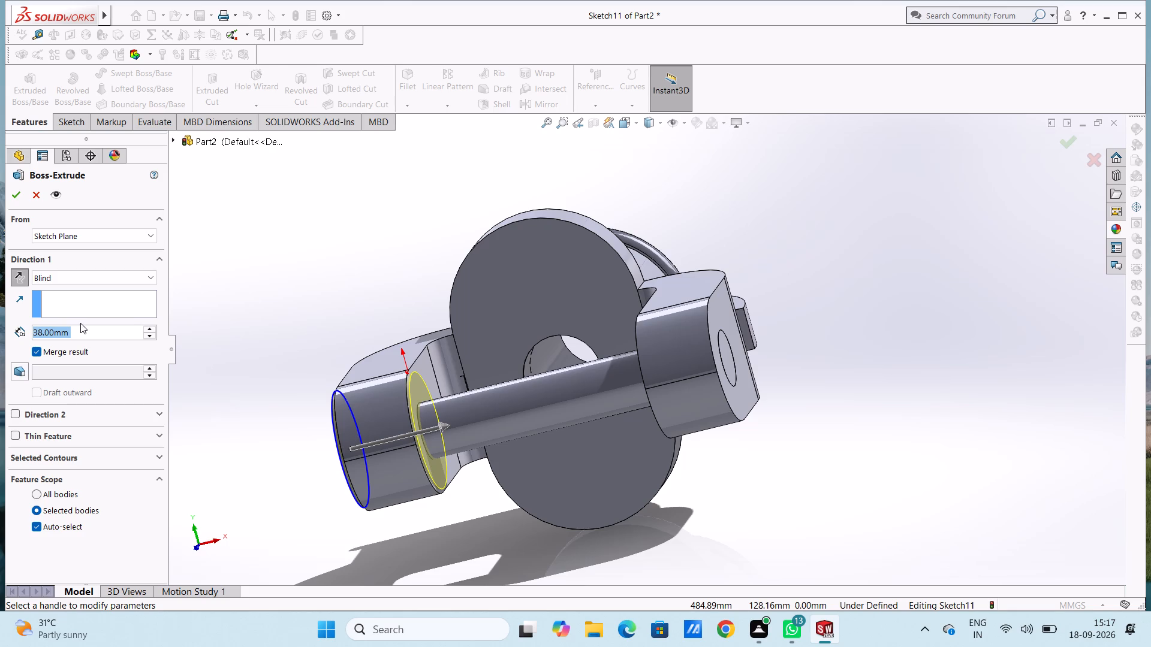
# Check the preview against the arm's inner face, set the reversed extrusion depth to 39 mm and complete it.
pyautogui.moveTo(229, 282); pyautogui.dragTo(237, 283, button='middle')
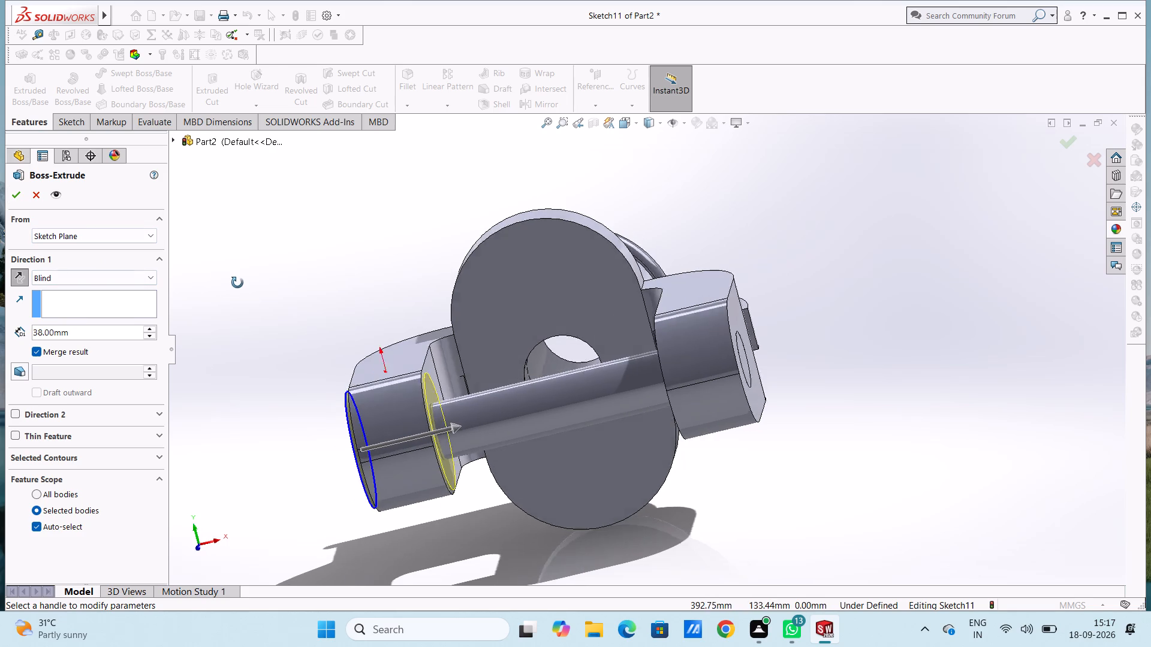
pyautogui.moveTo(237, 283); pyautogui.dragTo(245, 264, button='middle')
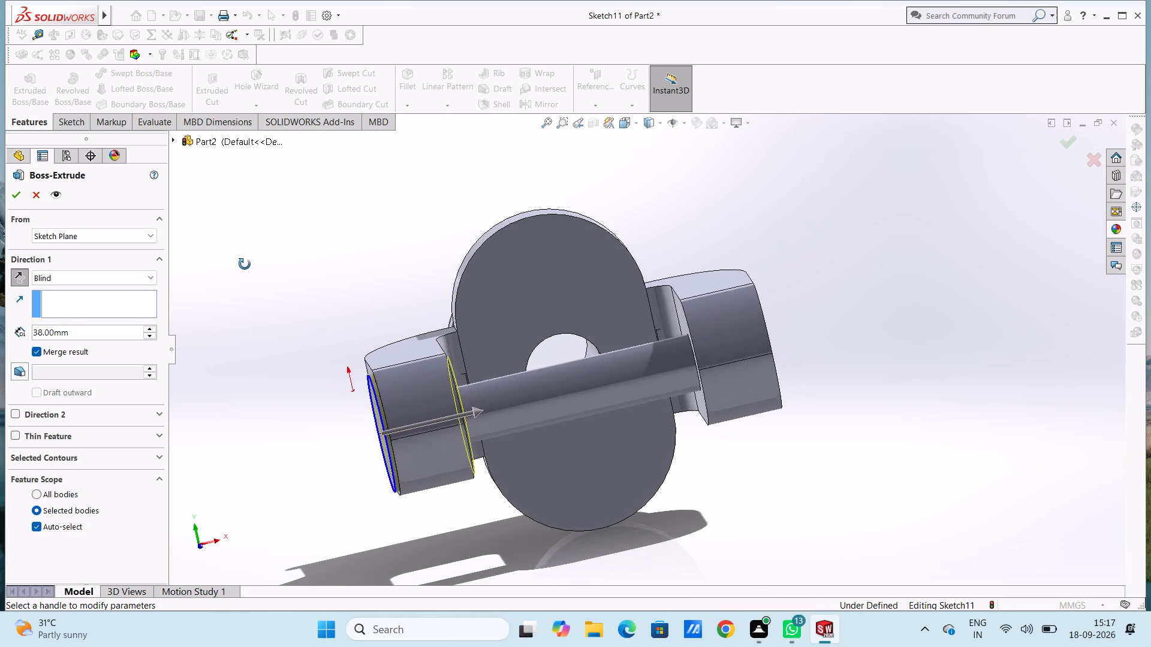
pyautogui.moveTo(245, 264); pyautogui.dragTo(241, 263, button='middle')
pyautogui.click(91, 323)
pyautogui.moveTo(91, 324); pyautogui.dragTo(91, 330)
pyautogui.doubleClick(91, 330)
pyautogui.write('39')
pyautogui.press('Return')
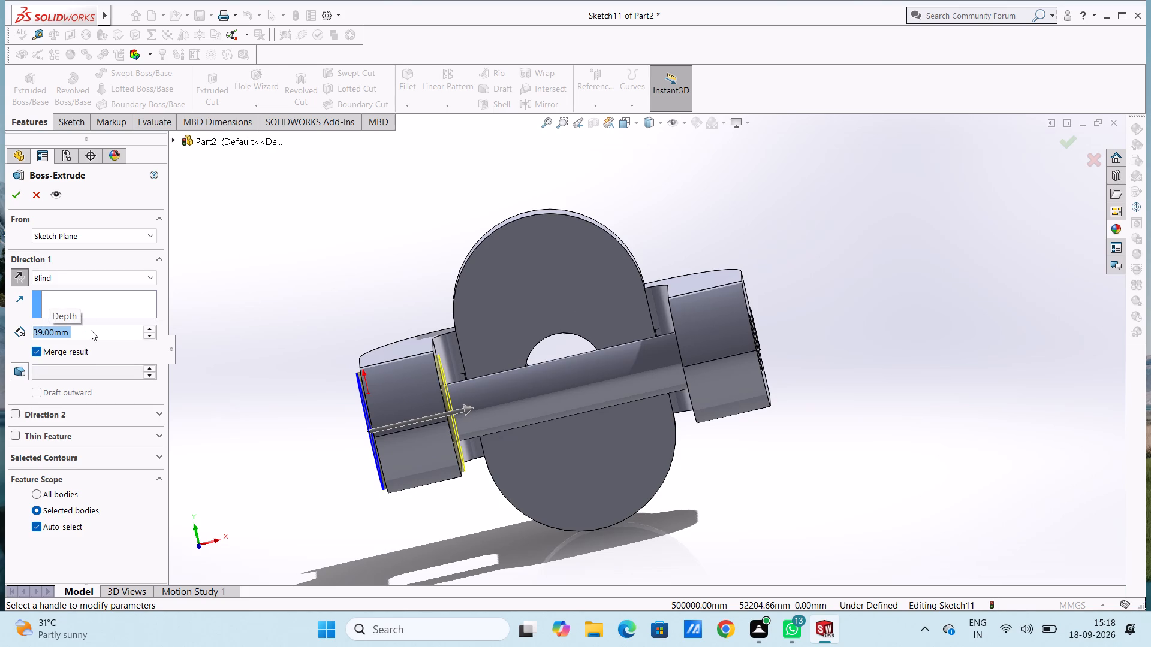
pyautogui.click(17, 192)
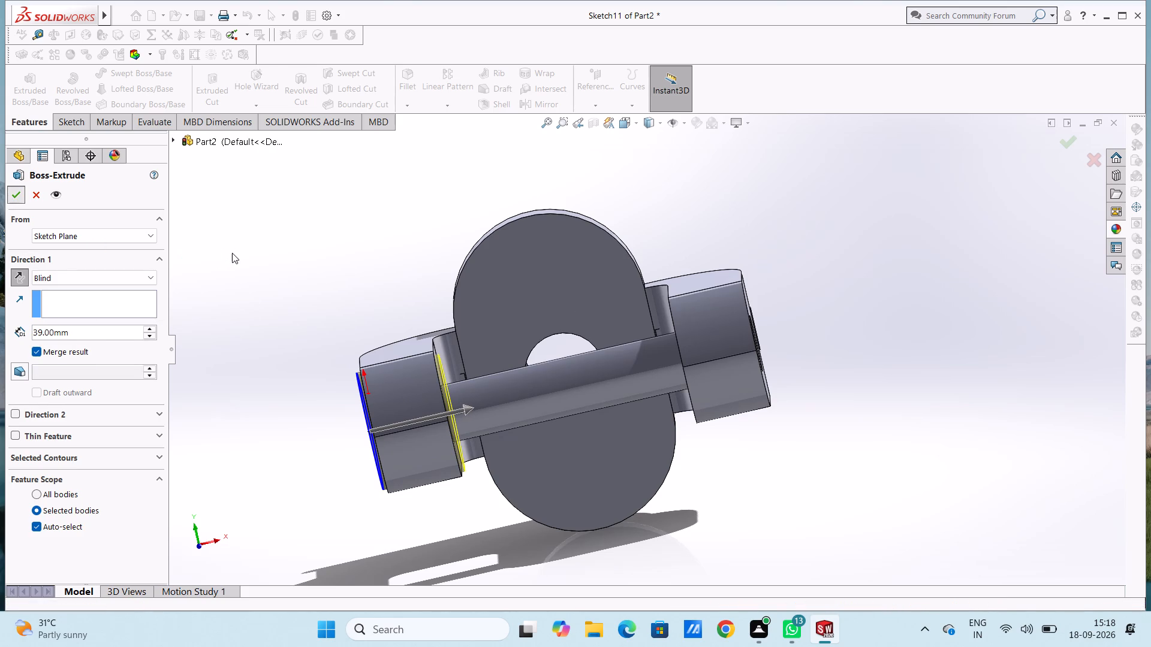
pyautogui.click(233, 245)
# On the pin's end face at the opposite fork arm, sketch a concentric circle of 28 mm radius.
pyautogui.moveTo(239, 240); pyautogui.dragTo(267, 274, button='middle')
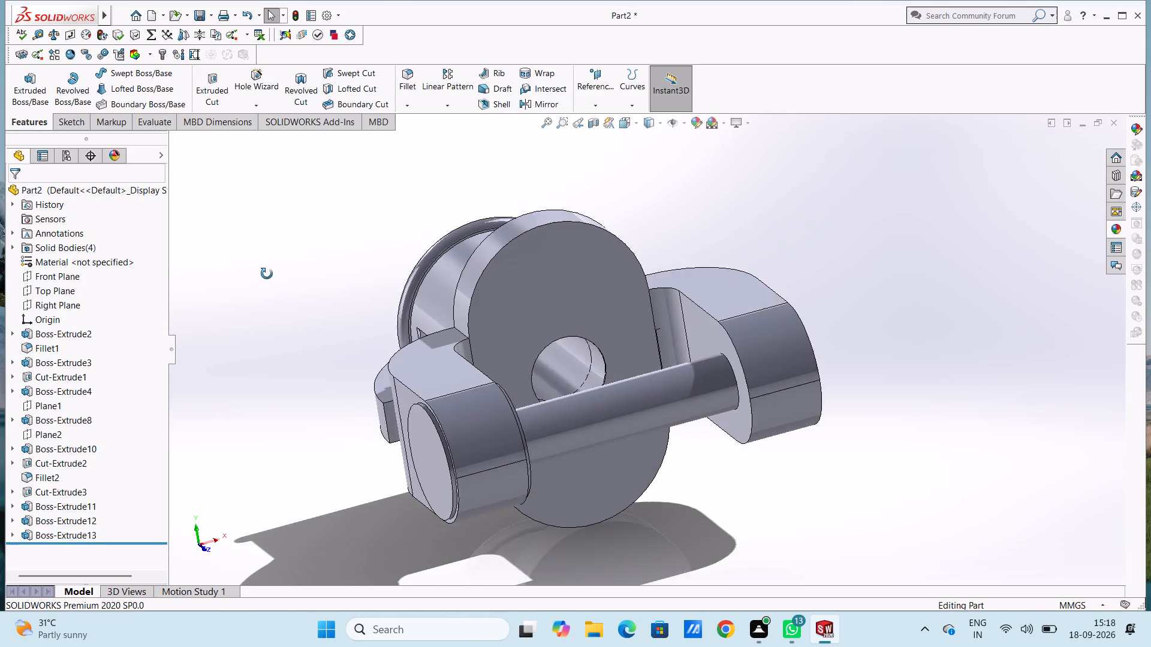
pyautogui.moveTo(267, 274); pyautogui.dragTo(225, 297, button='middle')
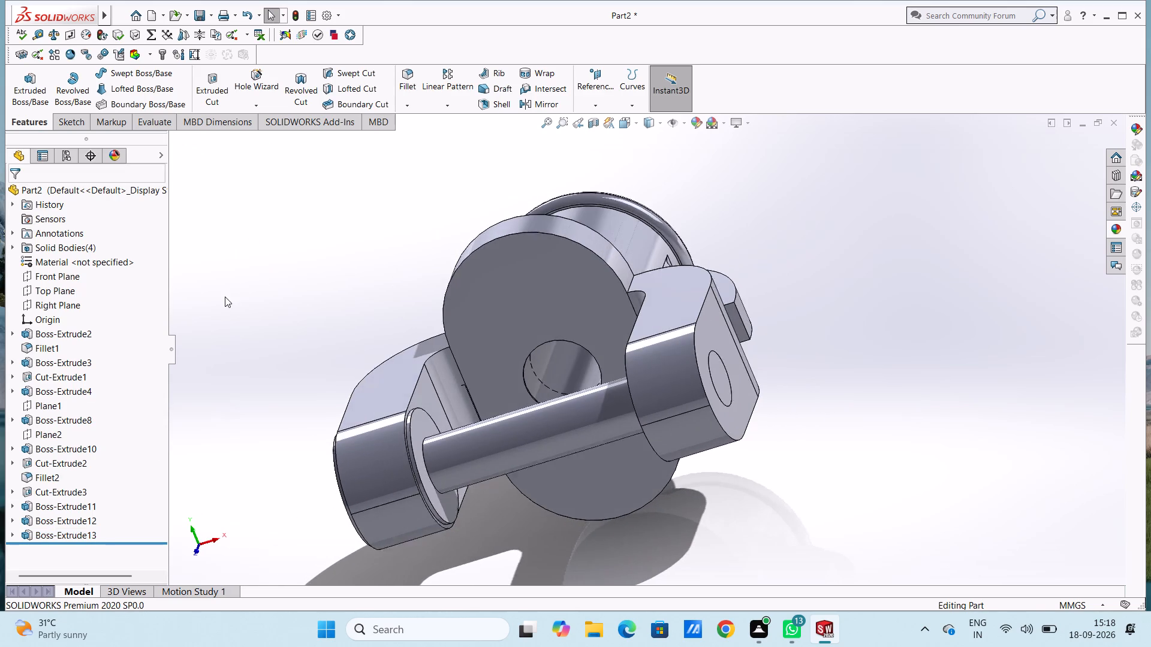
pyautogui.scroll(1, 228, 298)
pyautogui.scroll(2, 278, 290)
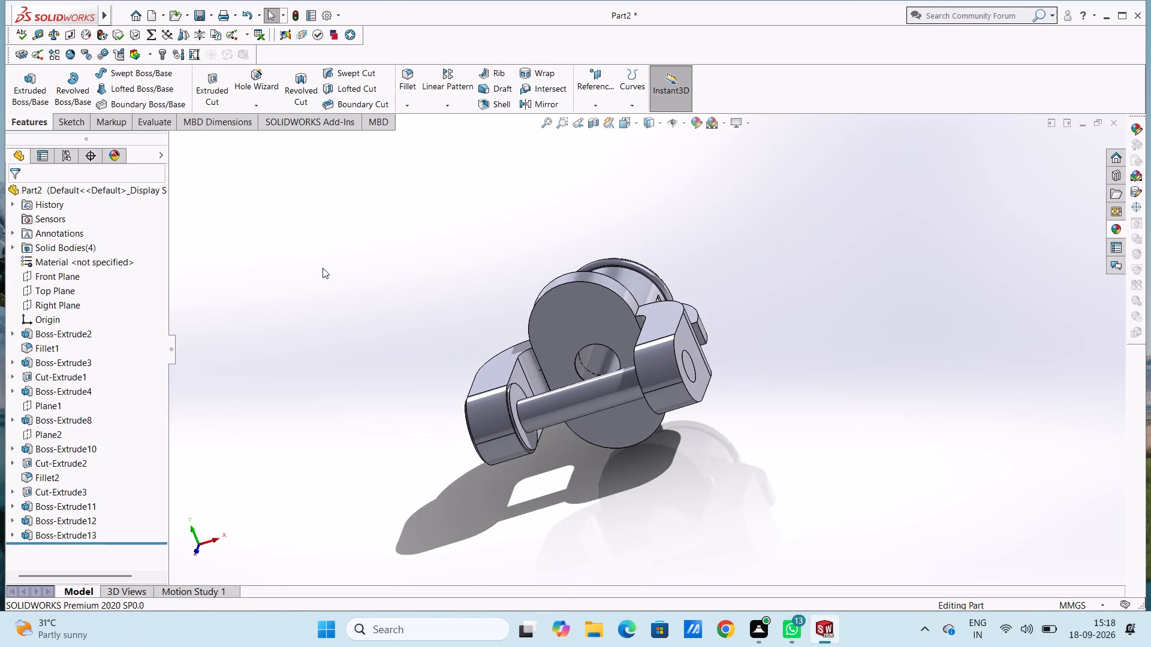
pyautogui.press('4')
pyautogui.hotkey('ctrl', '4')
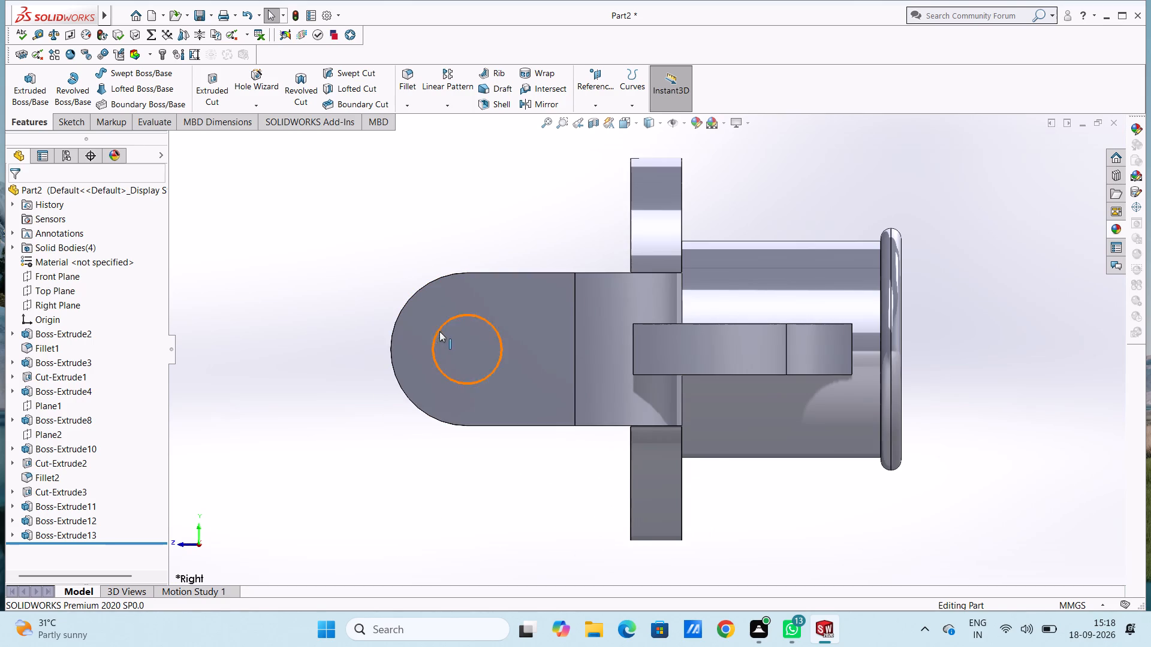
pyautogui.click(470, 334)
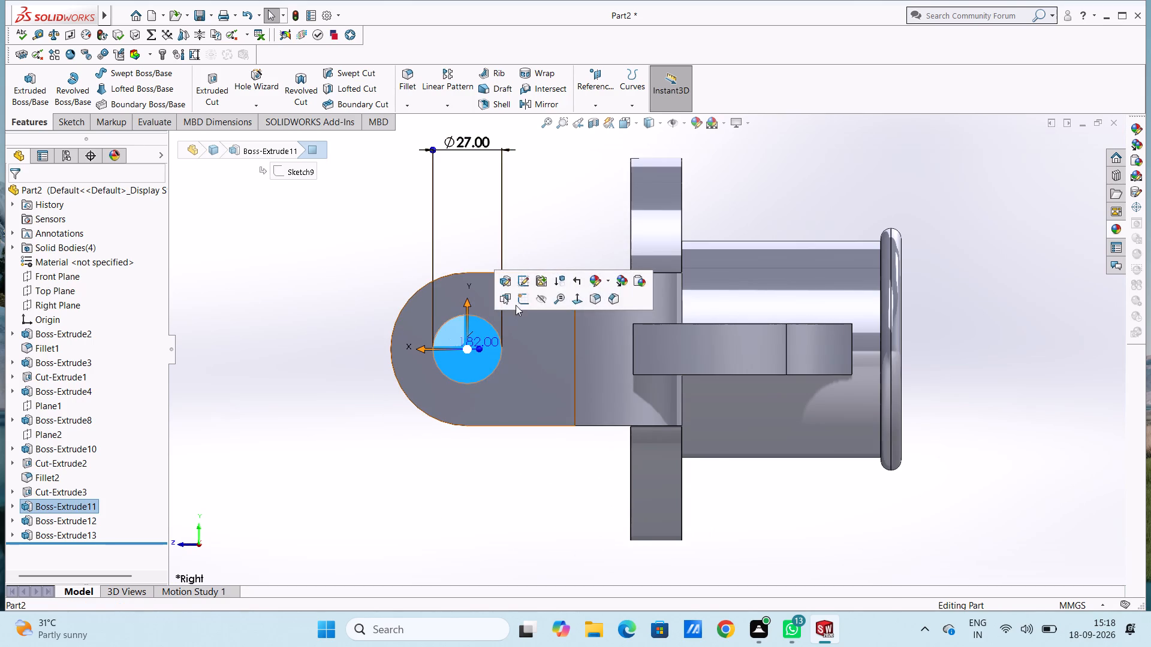
pyautogui.click(518, 300)
pyautogui.click(341, 279)
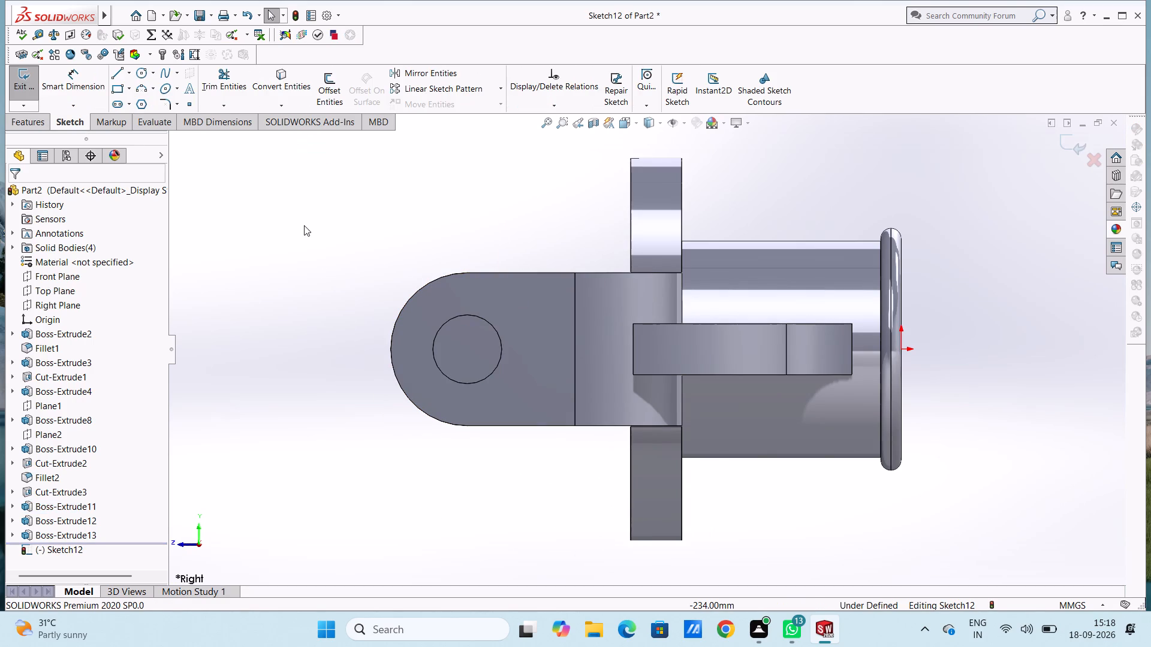
pyautogui.click(138, 74)
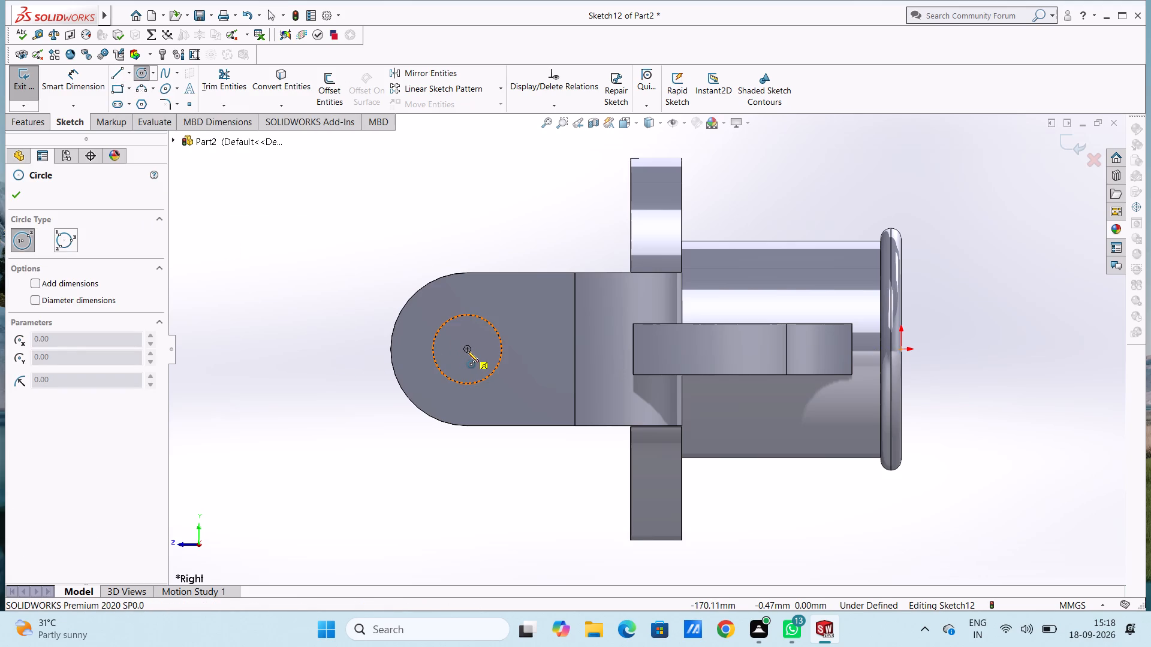
pyautogui.click(467, 349)
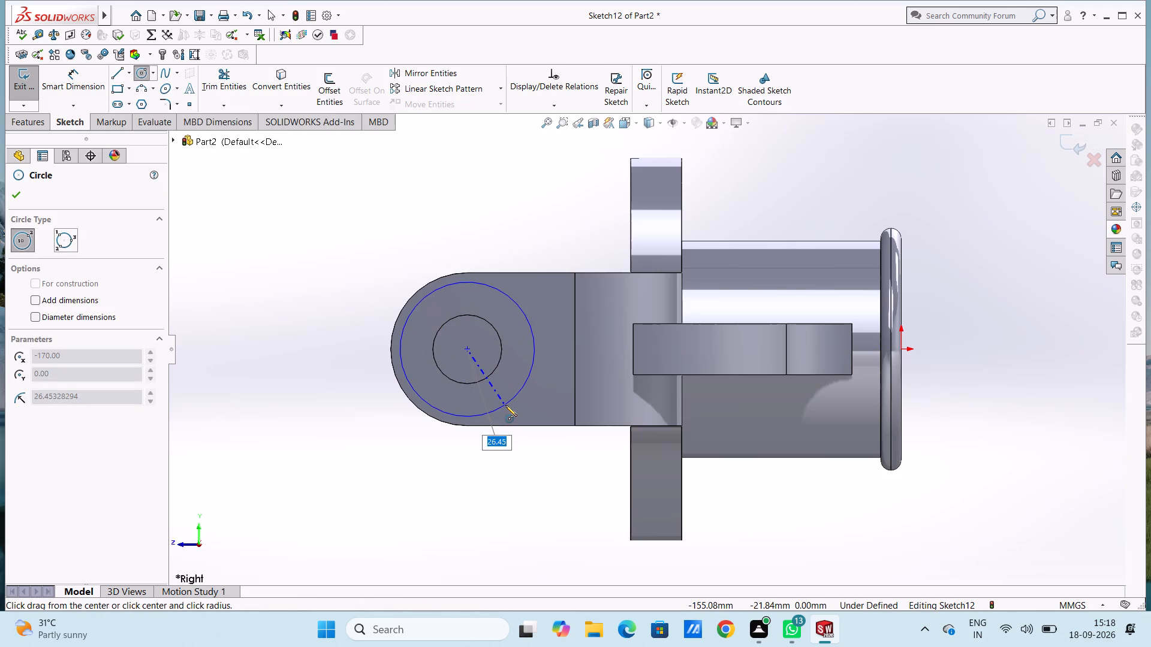
pyautogui.write('28')
pyautogui.press('Return')
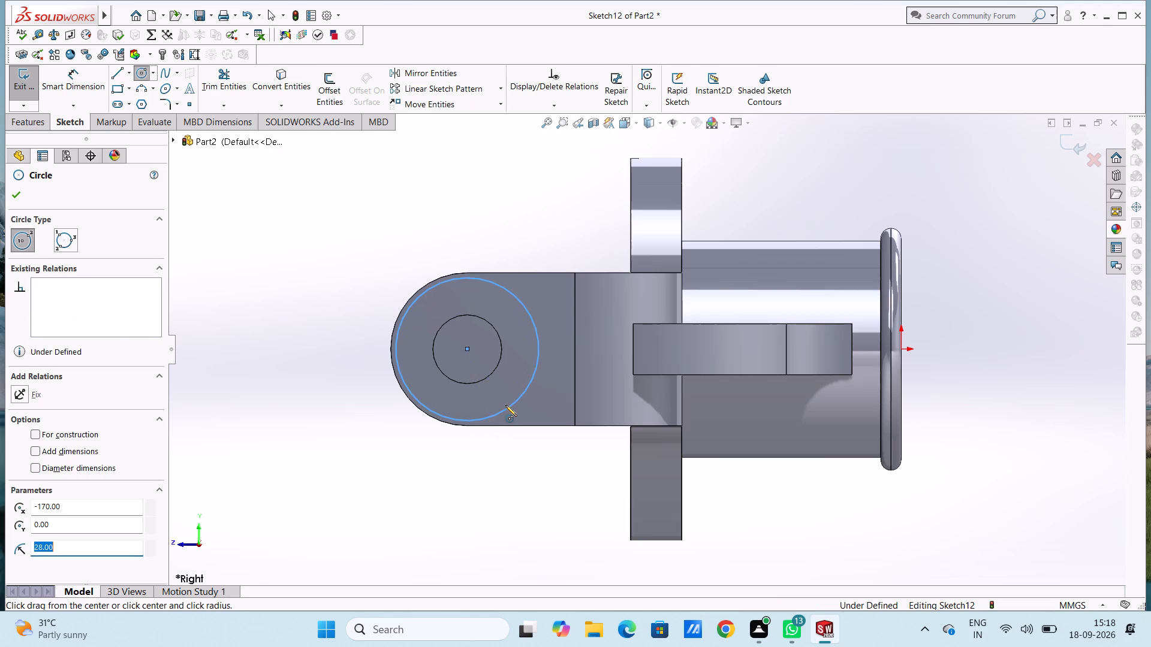
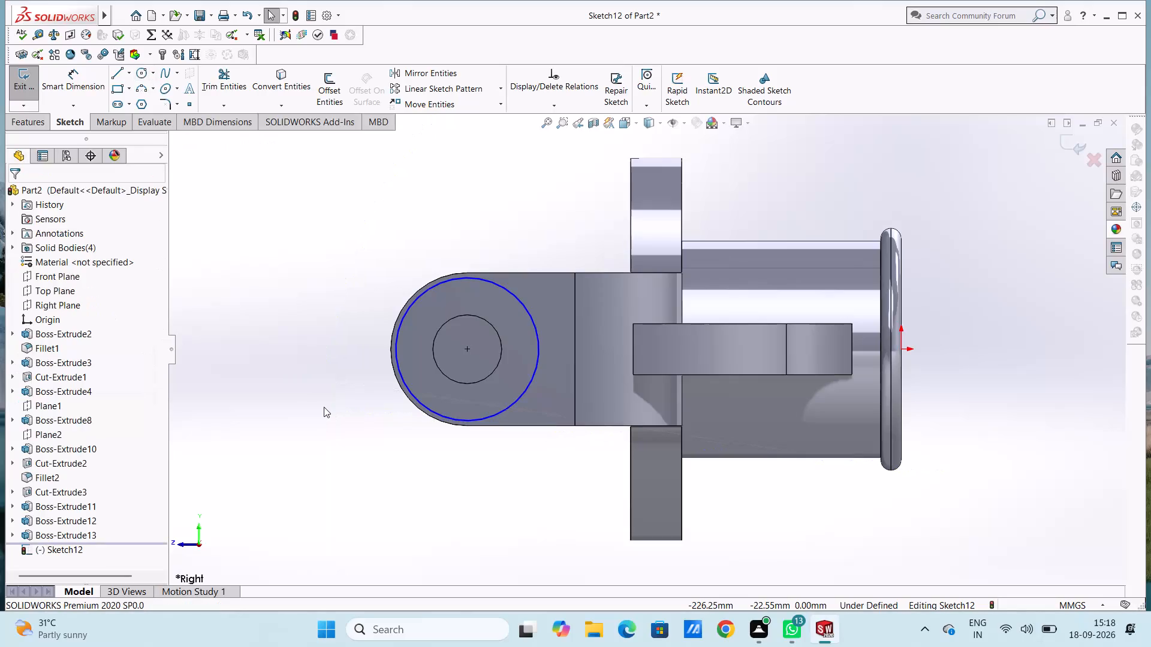
# Dimension the circle sketched on the fork arm's outer end face at 56 mm diameter.
pyautogui.click(82, 79)
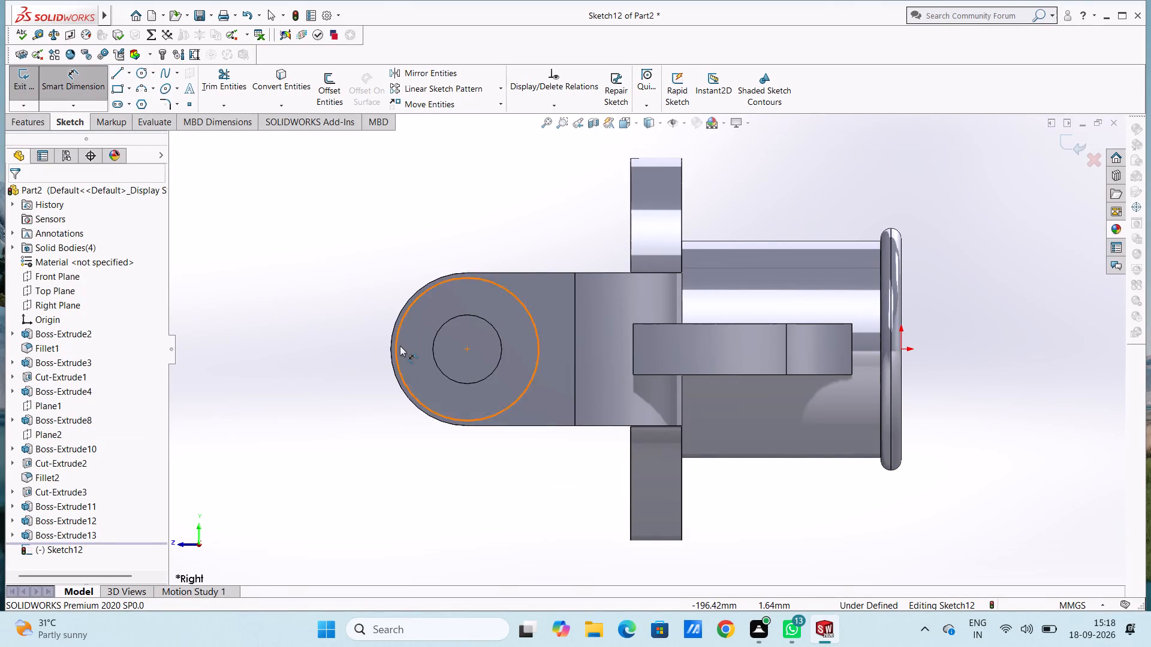
pyautogui.click(396, 342)
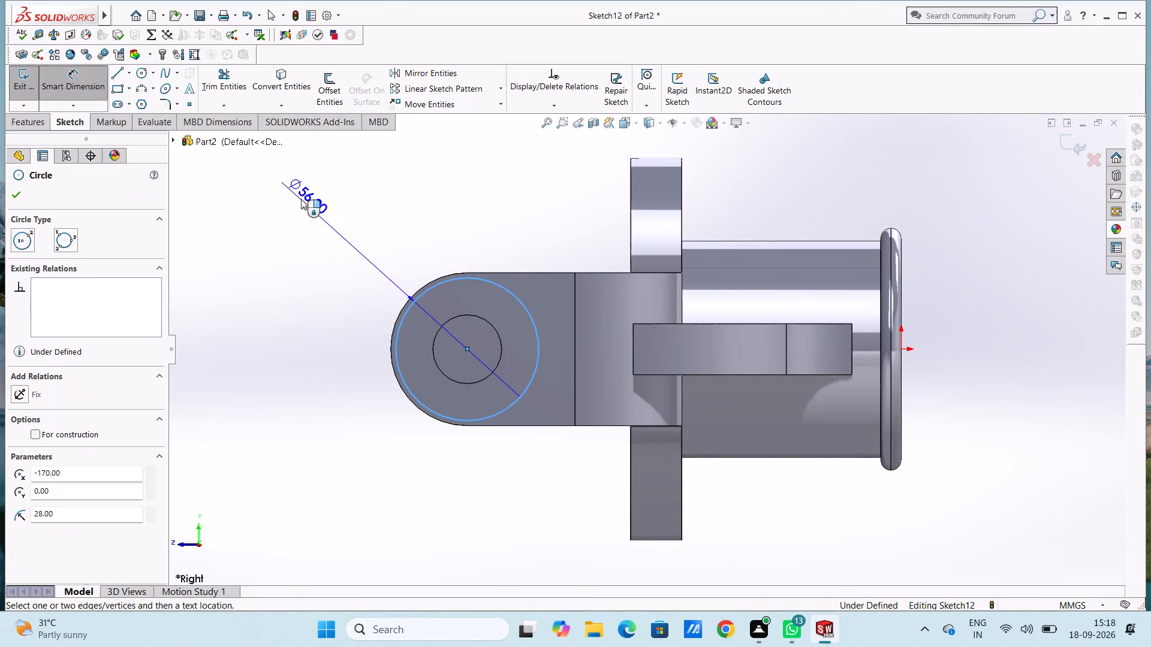
pyautogui.click(299, 197)
pyautogui.click(246, 183)
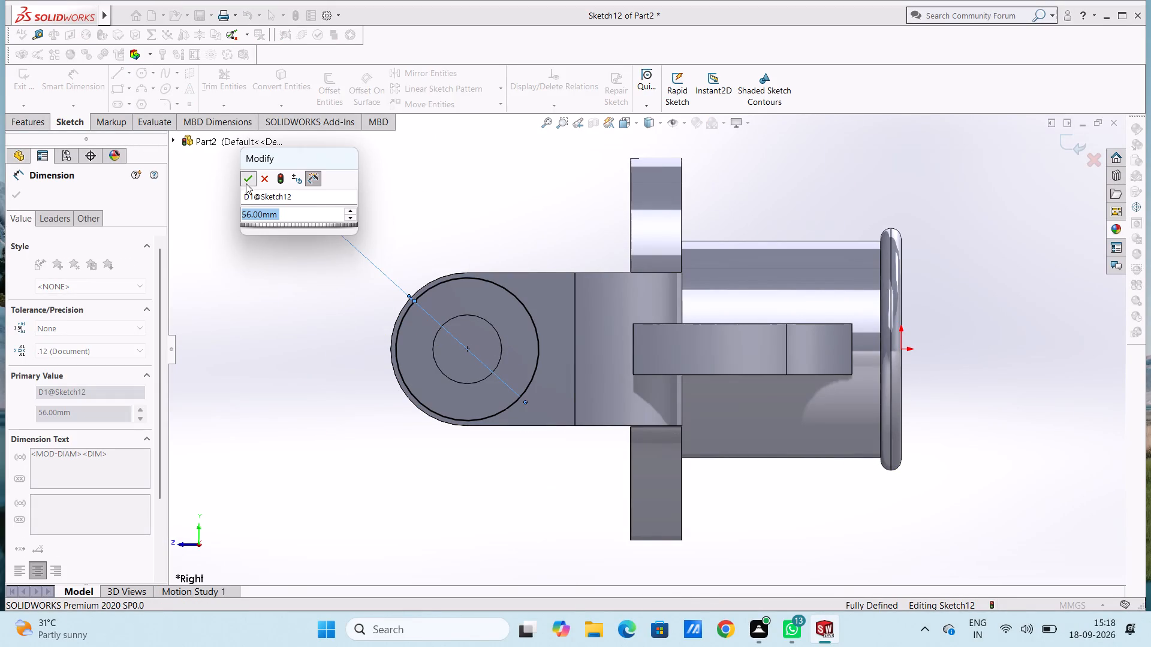
pyautogui.click(240, 206)
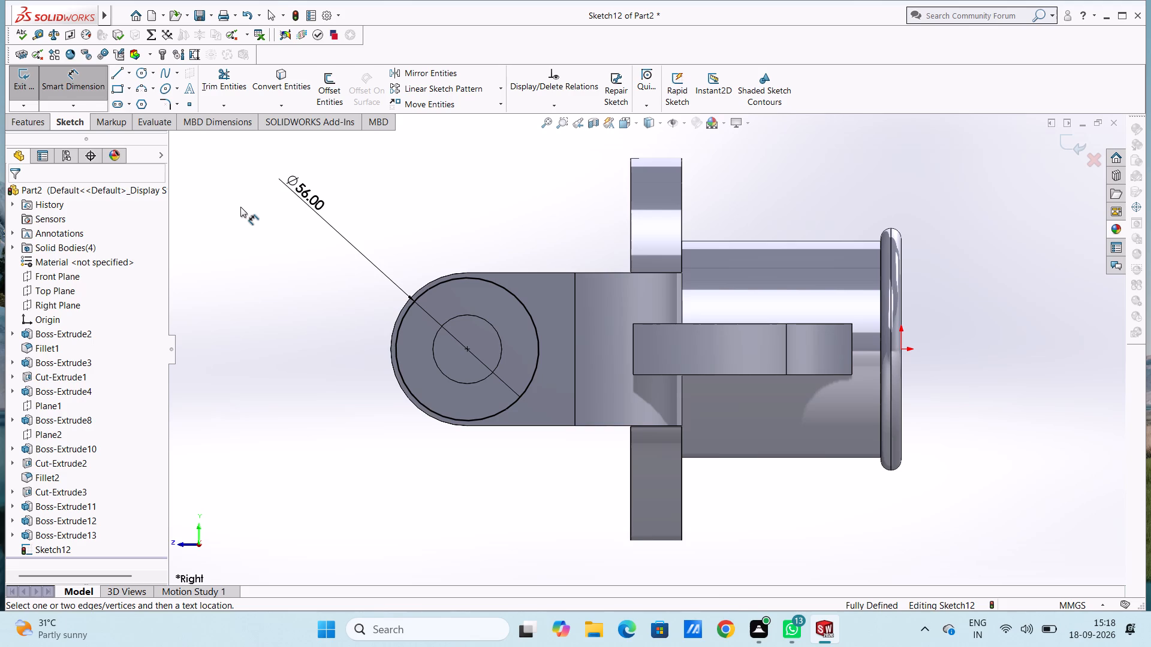
pyautogui.press('Escape')
pyautogui.press('Escape')
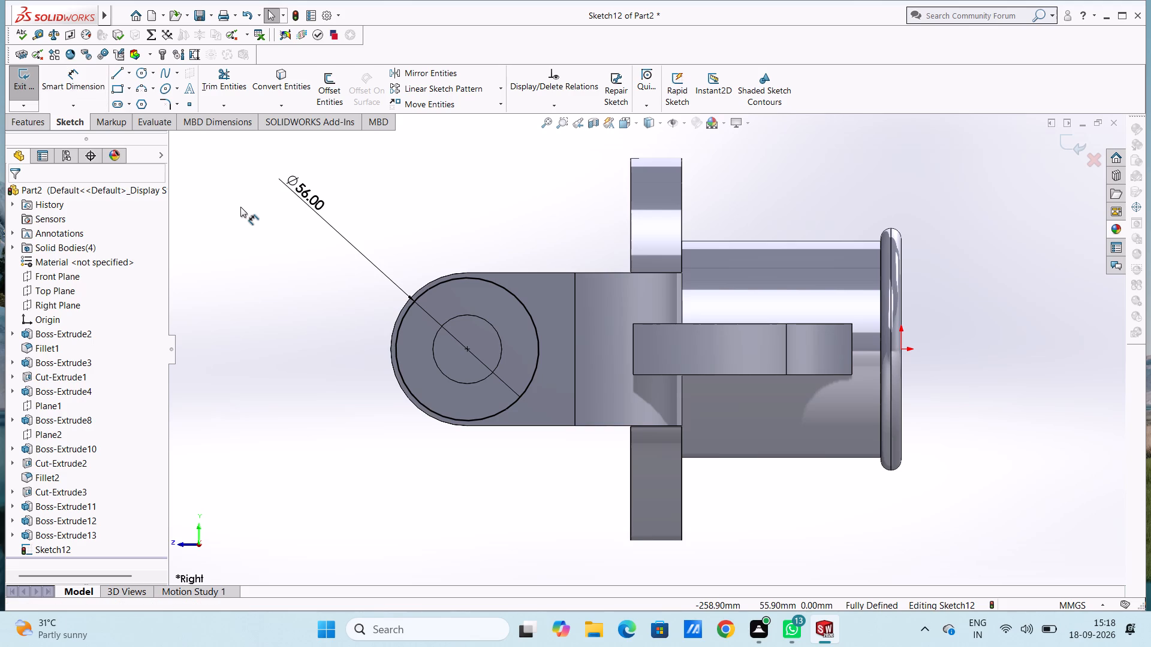
# Extrude the 56 mm circle outward from the fork arm as a 2 mm blind boss with merged result.
pyautogui.click(37, 120)
pyautogui.click(24, 75)
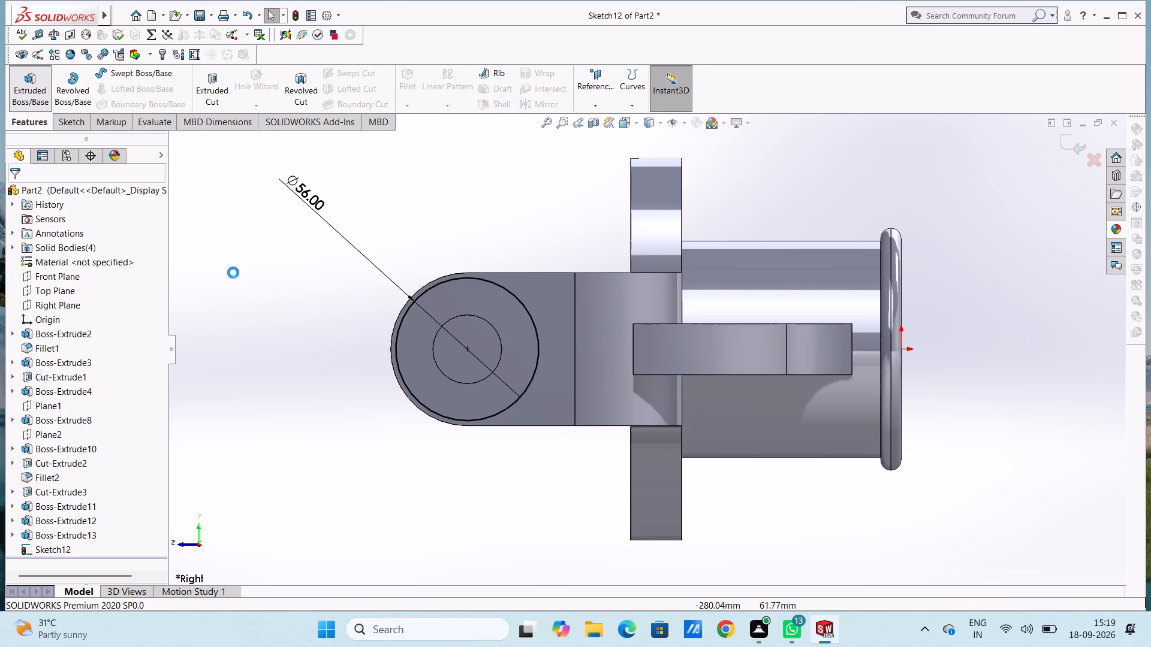
pyautogui.moveTo(258, 275); pyautogui.dragTo(323, 332, button='middle')
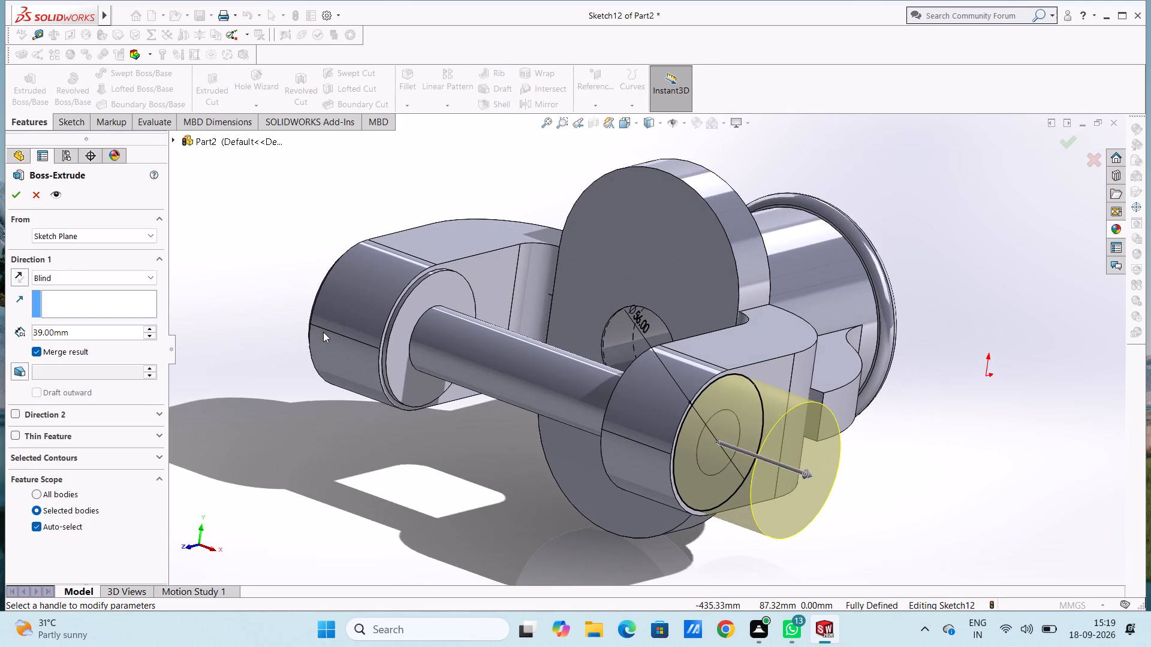
pyautogui.doubleClick(121, 333)
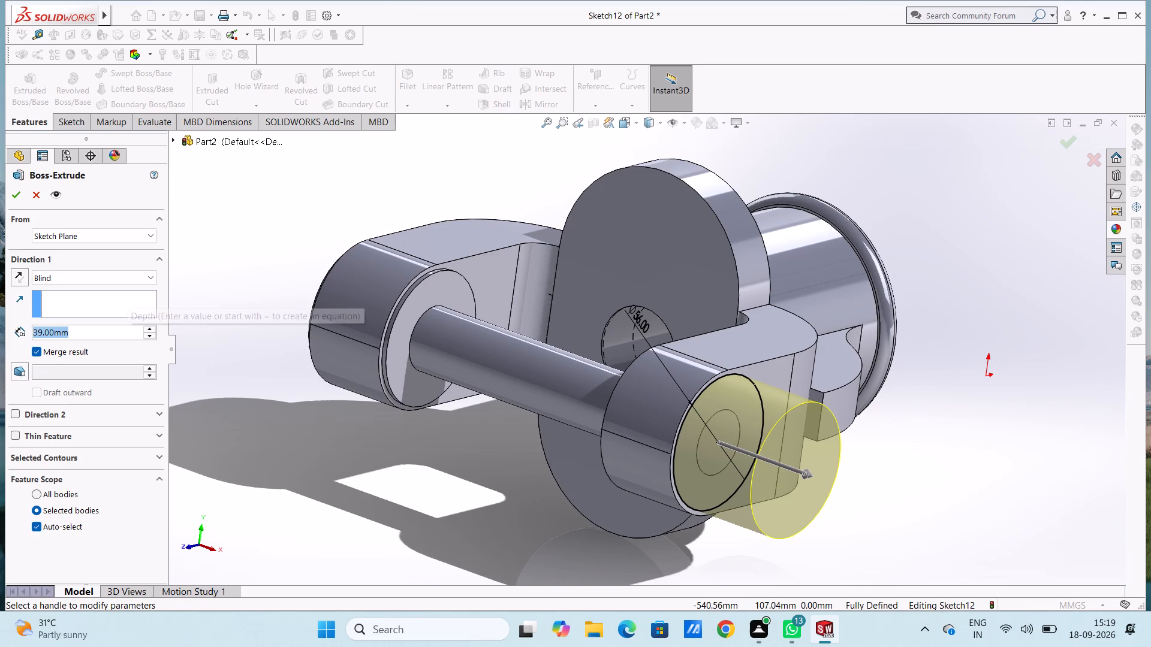
pyautogui.press('2')
pyautogui.press('Return')
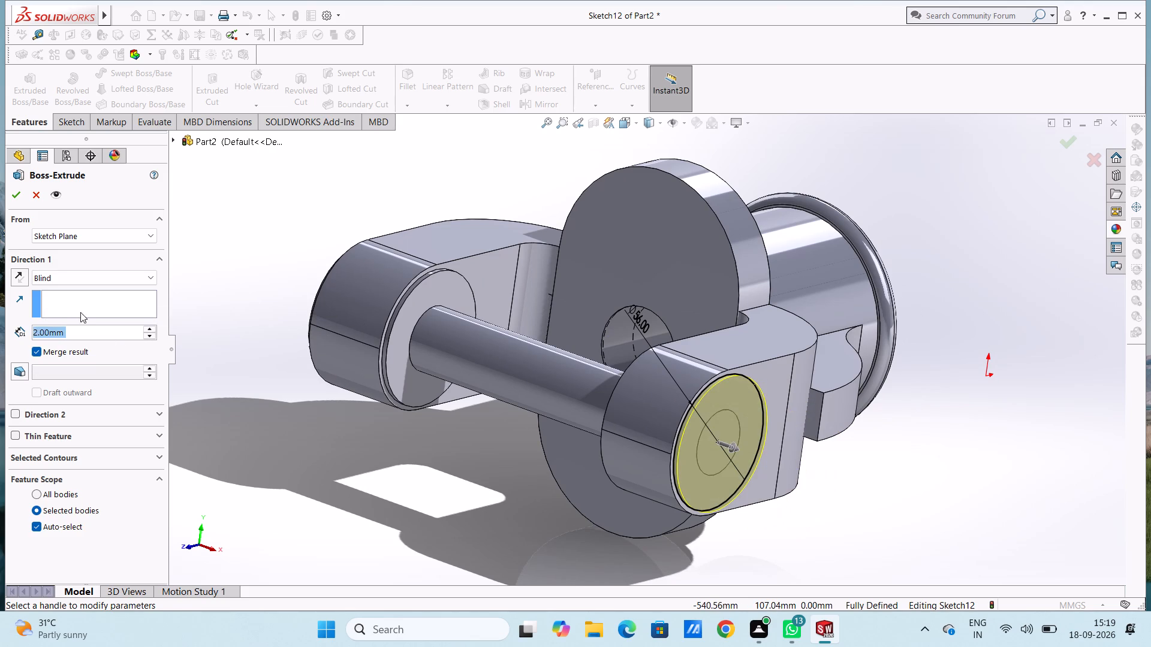
pyautogui.click(18, 196)
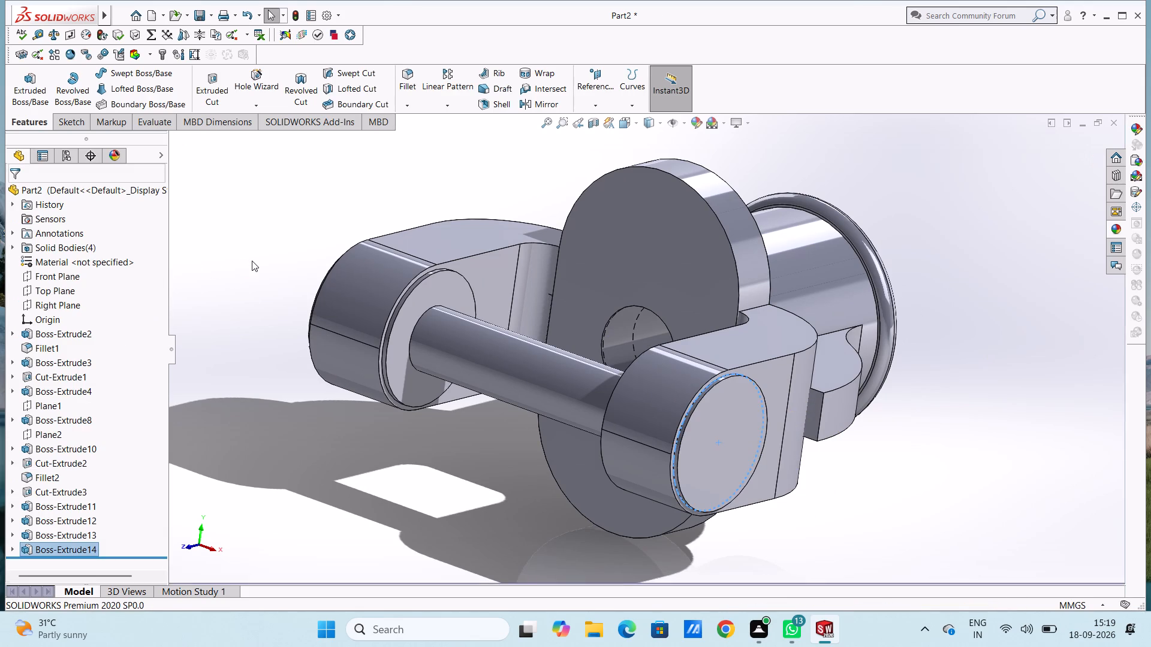
pyautogui.click(252, 261)
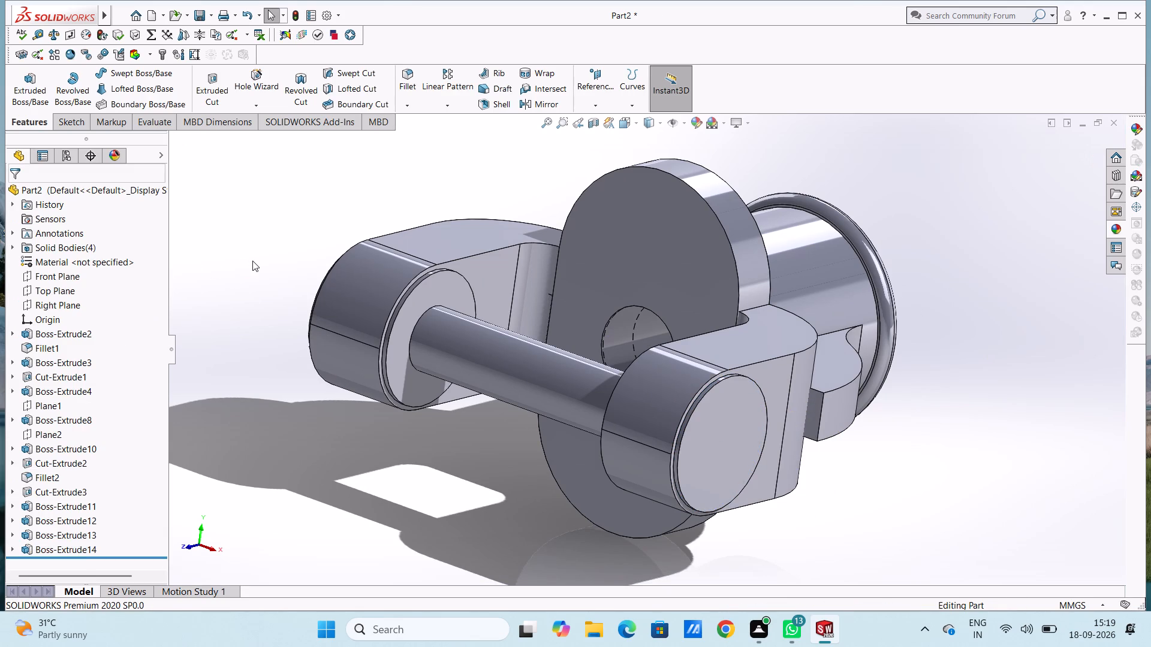
# Sketch a circle about 56 mm in diameter on the new disc's outer face, concentric with the disc.
pyautogui.hotkey('ctrl', '4')
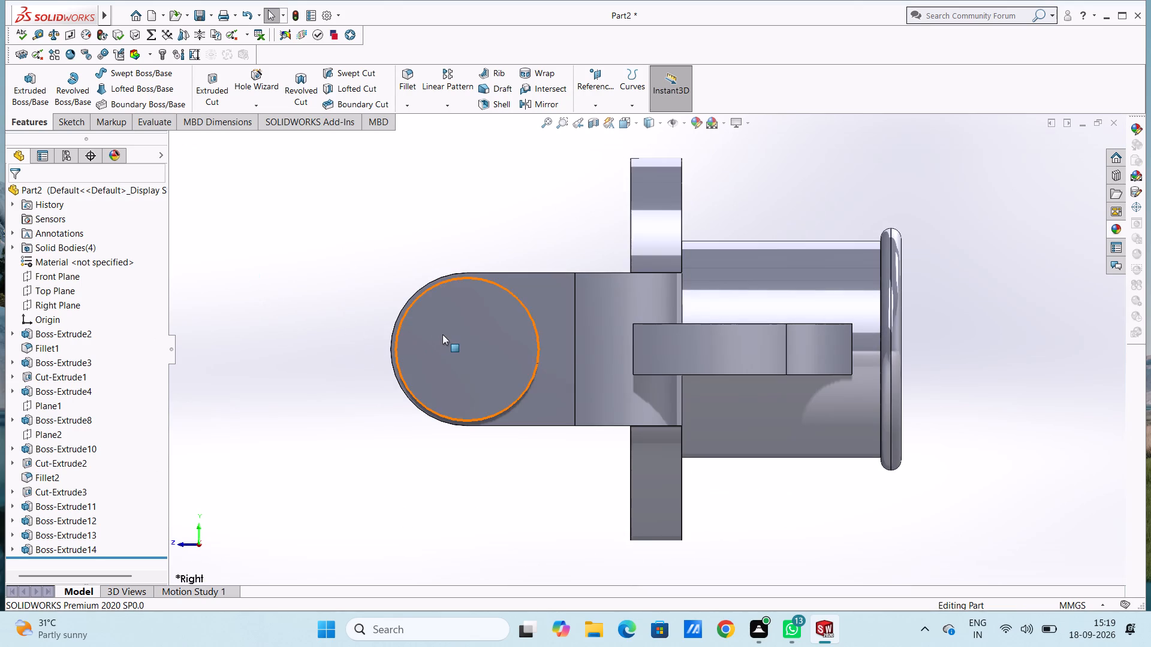
pyautogui.click(442, 334)
pyautogui.click(498, 304)
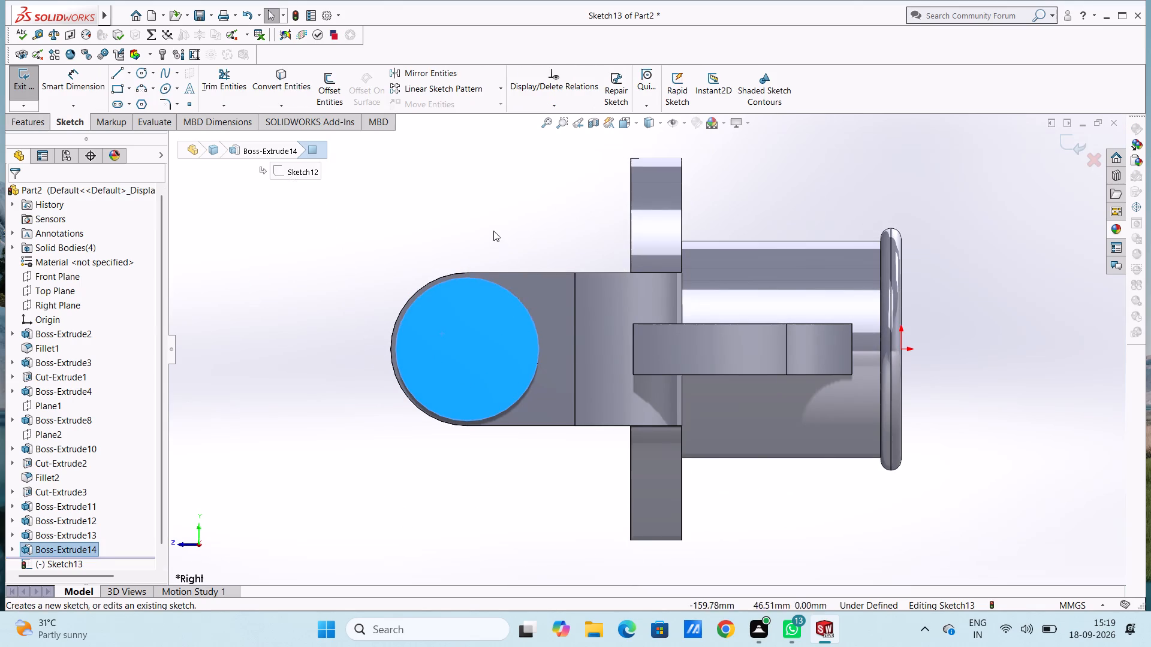
pyautogui.click(493, 231)
pyautogui.click(143, 74)
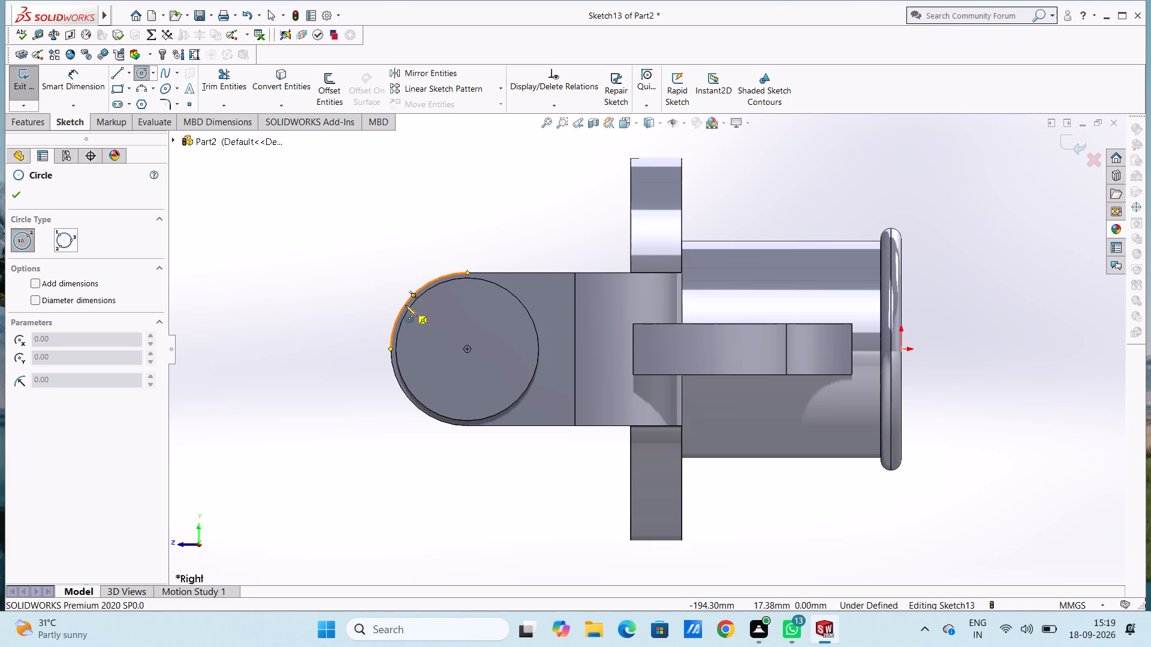
pyautogui.click(468, 347)
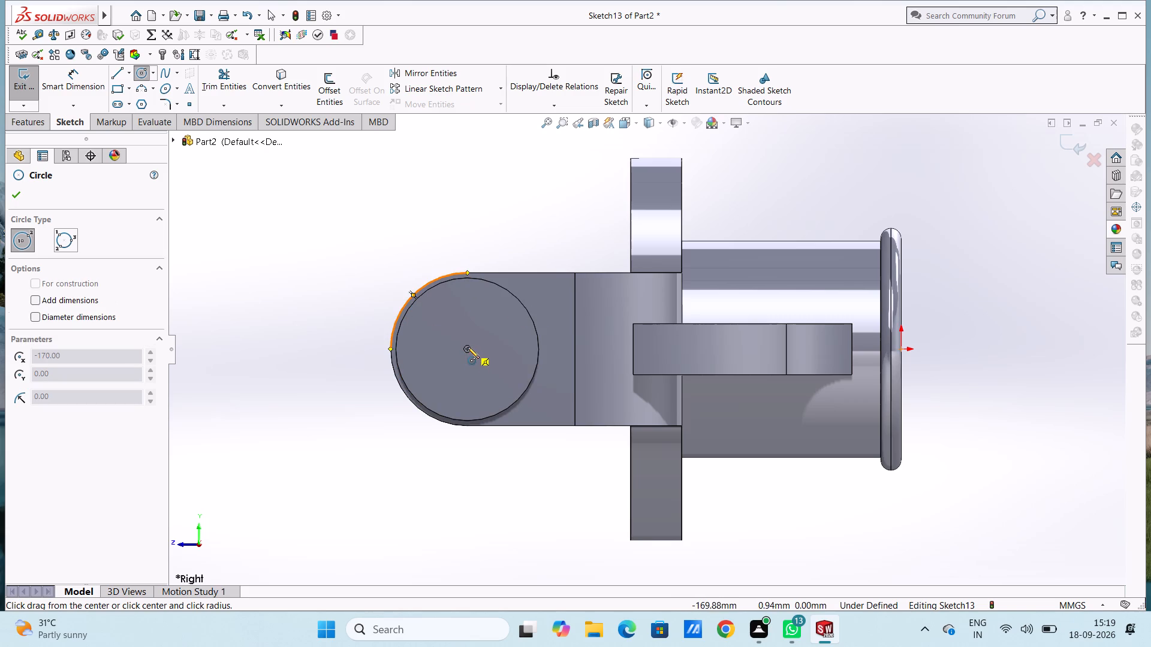
pyautogui.click(526, 391)
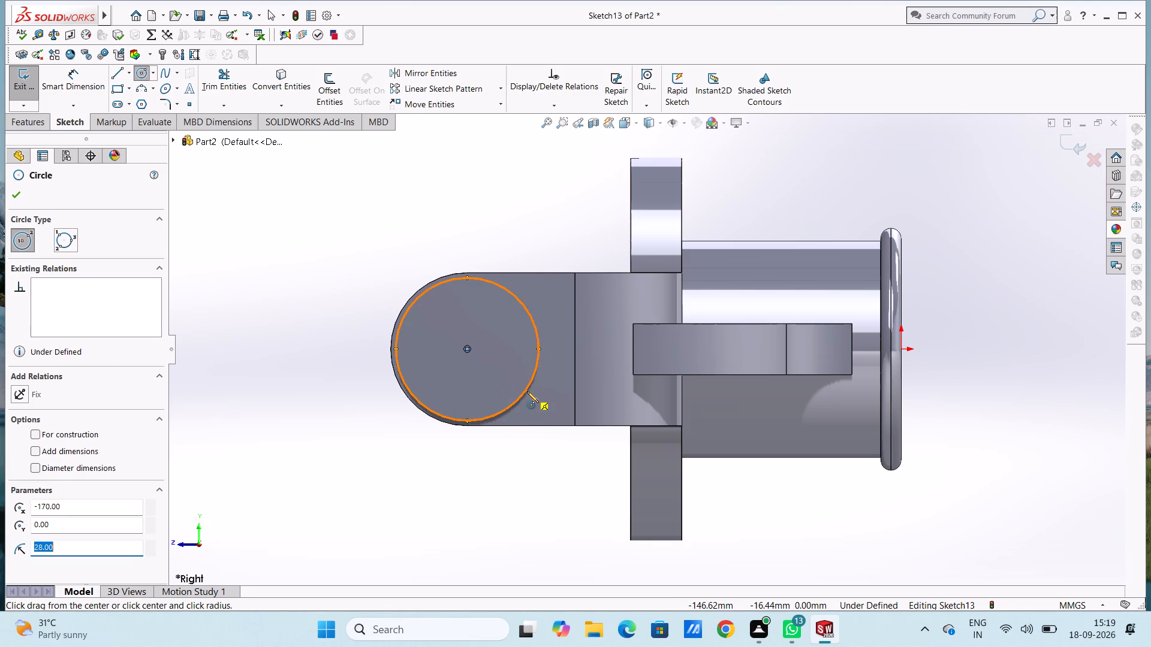
pyautogui.press('Escape')
pyautogui.press('Escape')
pyautogui.press('Escape')
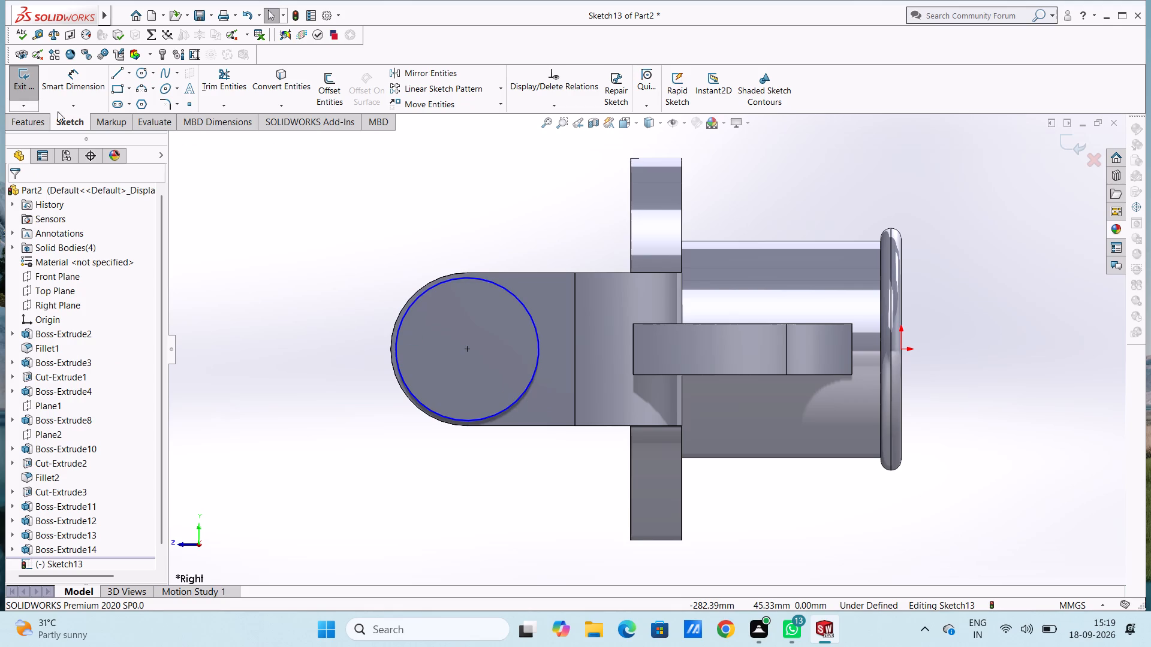
# Dimension the new circle on the disc face at 56 mm diameter.
pyautogui.click(82, 86)
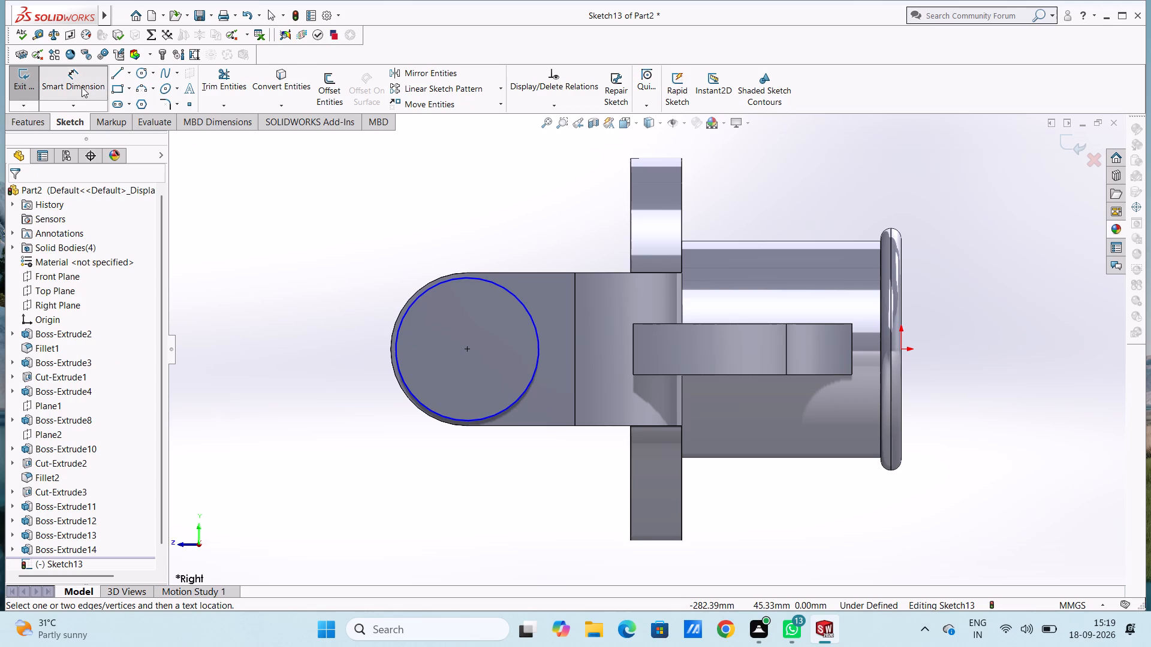
pyautogui.click(416, 301)
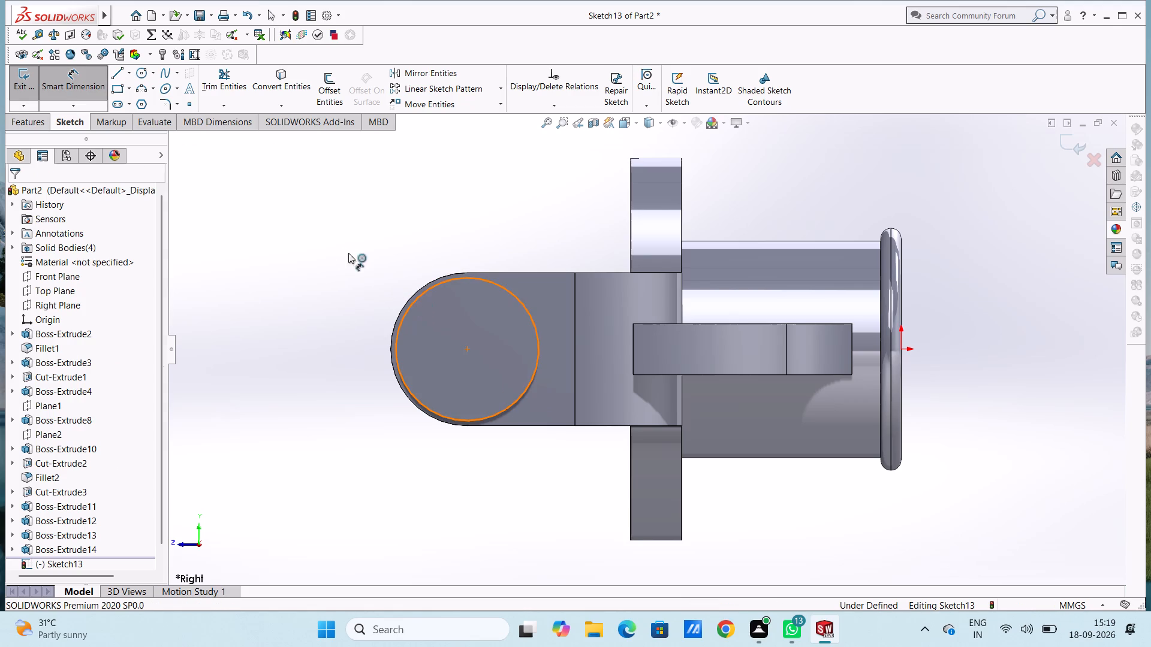
pyautogui.click(293, 215)
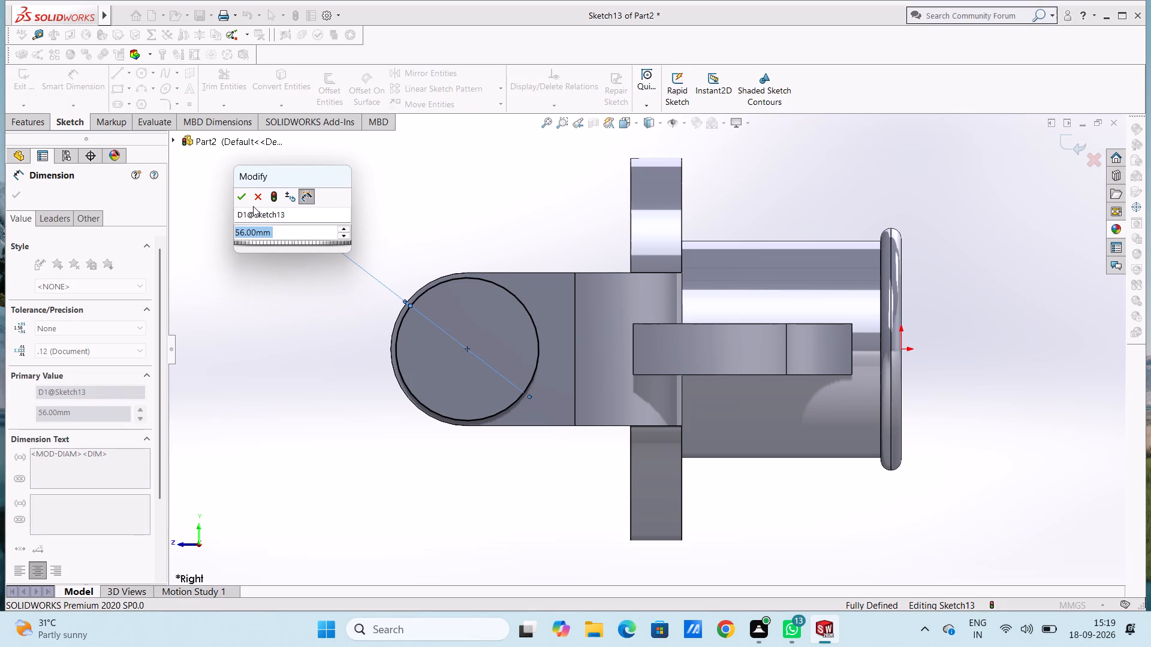
pyautogui.click(245, 200)
pyautogui.click(243, 199)
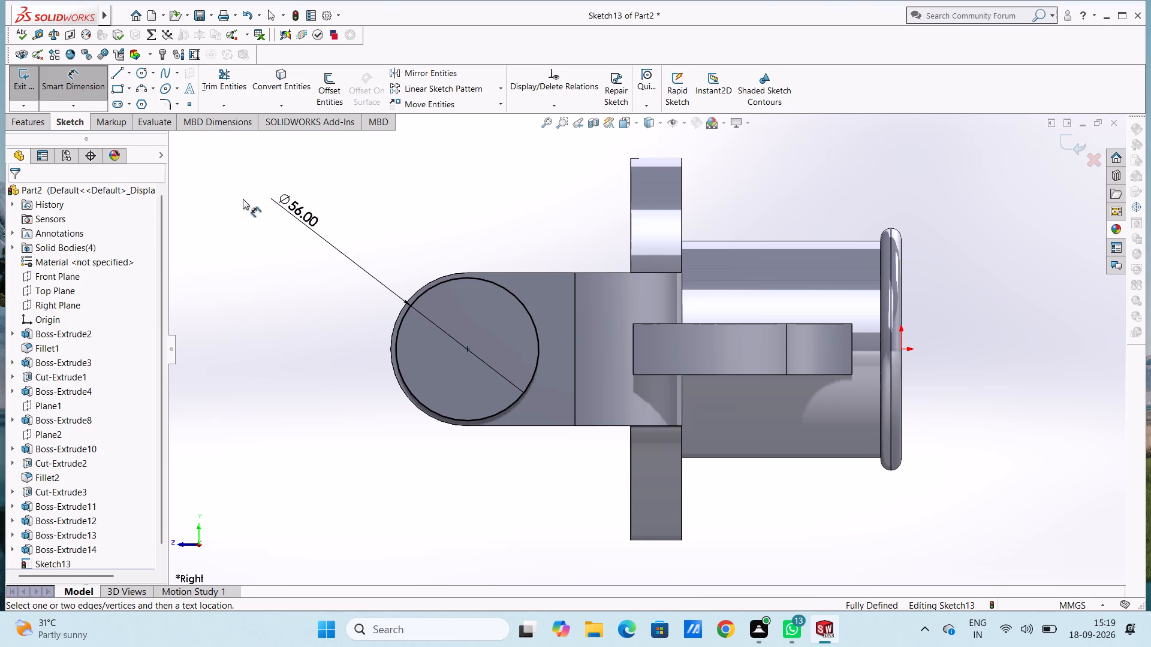
pyautogui.press('Escape')
pyautogui.press('Escape')
# Extrude the 56 mm circle as a 39 mm blind boss in the reversed direction, into the fork arm, merging the result.
pyautogui.moveTo(249, 203); pyautogui.dragTo(312, 264, button='middle')
pyautogui.scroll(1, 312, 264)
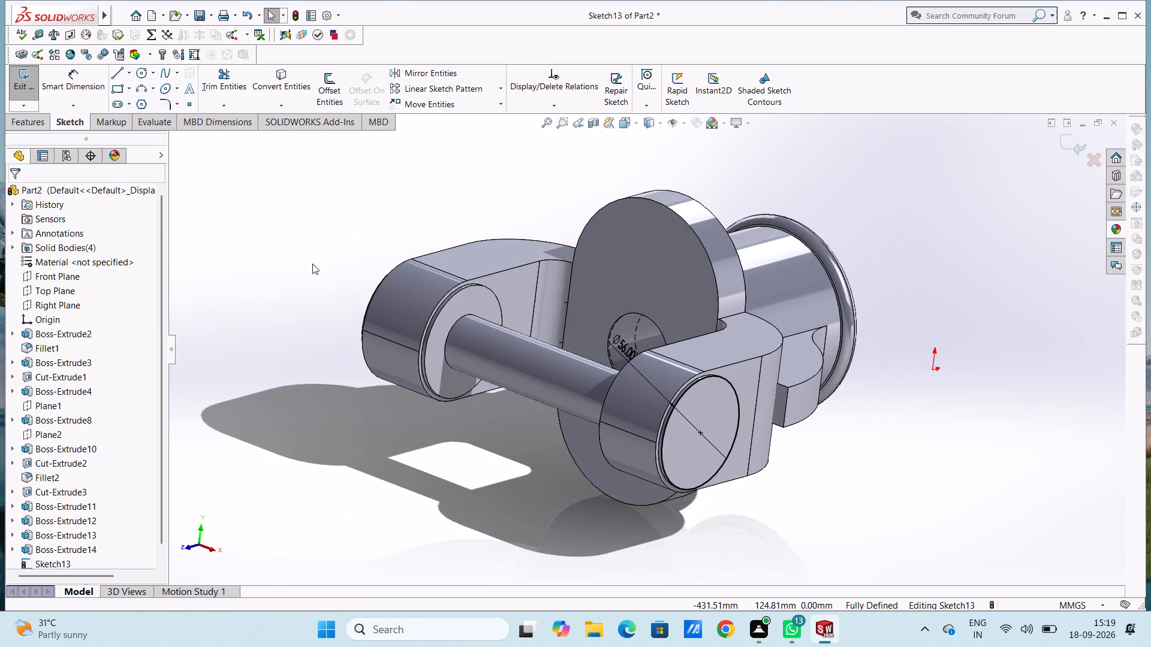
pyautogui.click(36, 123)
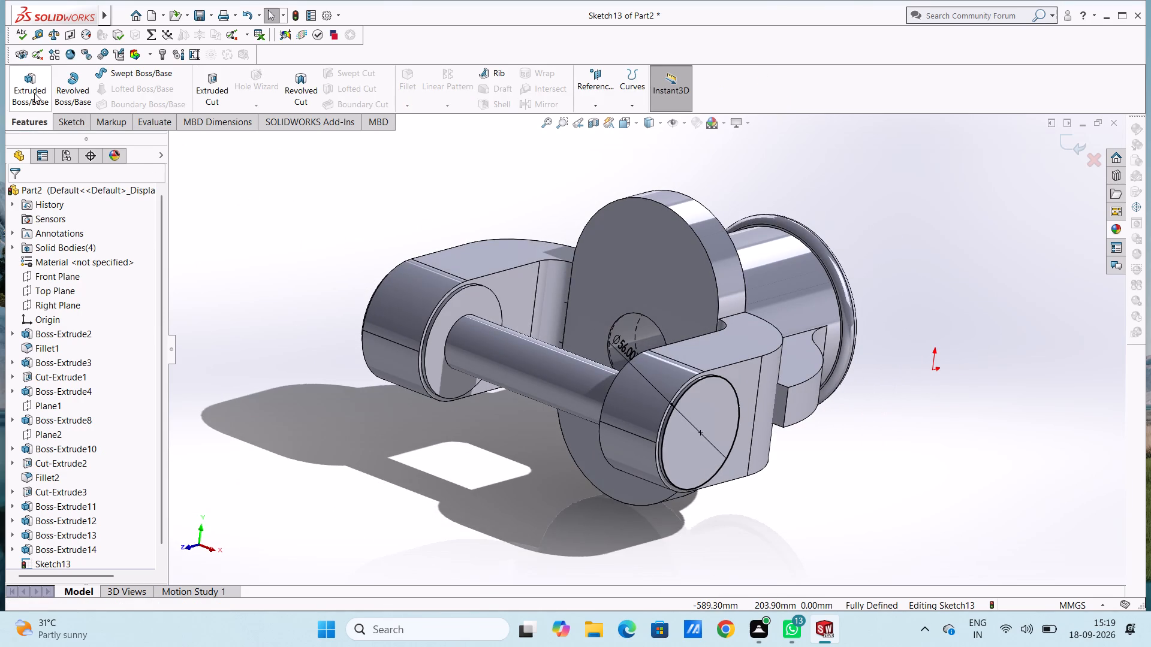
pyautogui.click(32, 91)
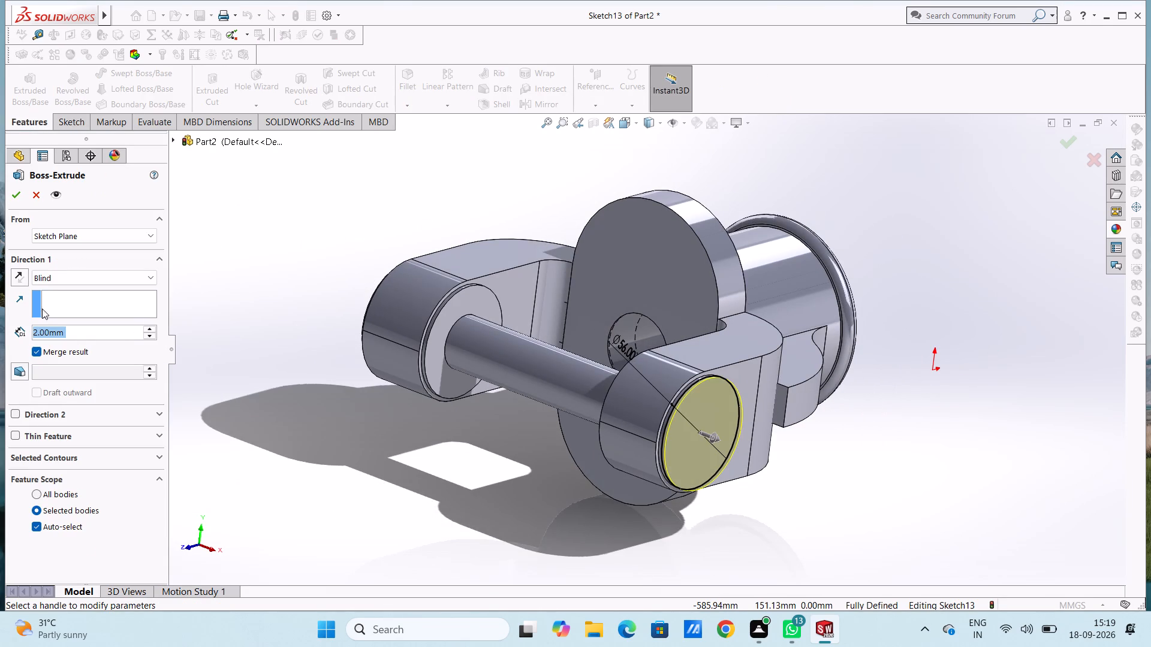
pyautogui.click(22, 274)
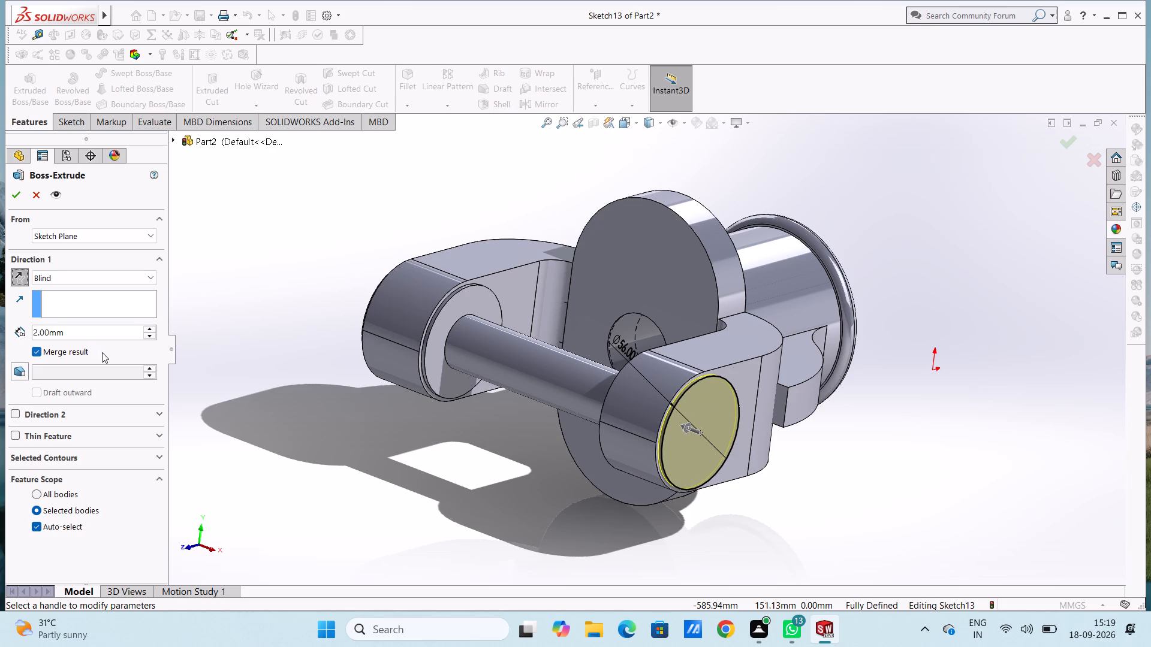
pyautogui.doubleClick(104, 331)
pyautogui.write('39')
pyautogui.press('Return')
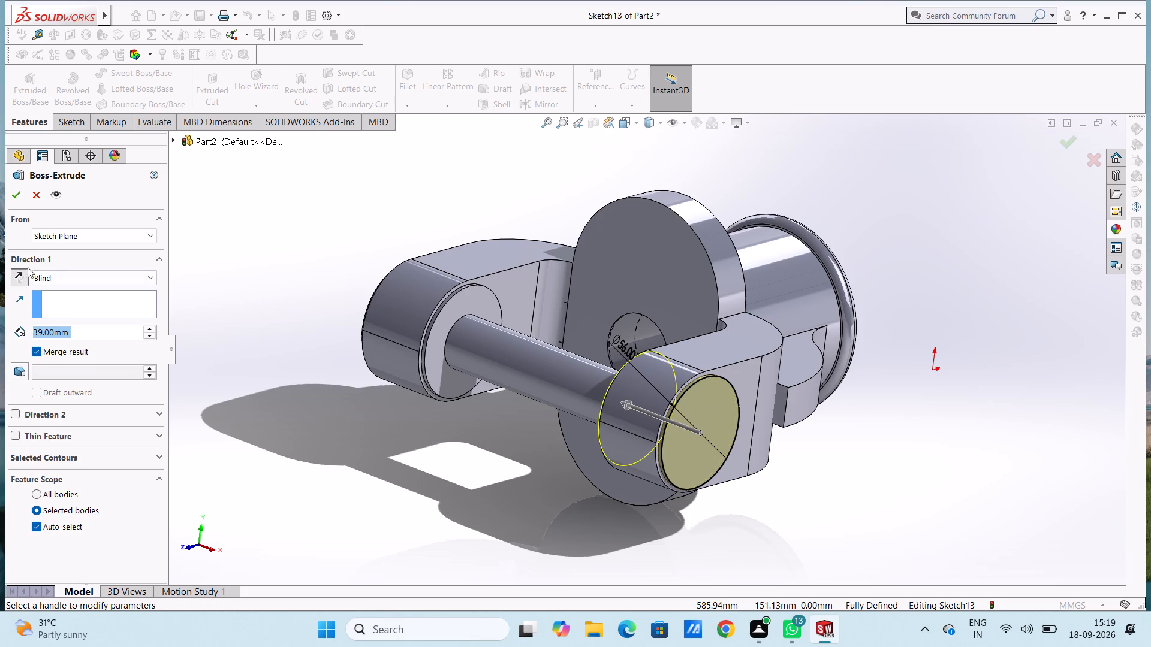
pyautogui.click(15, 194)
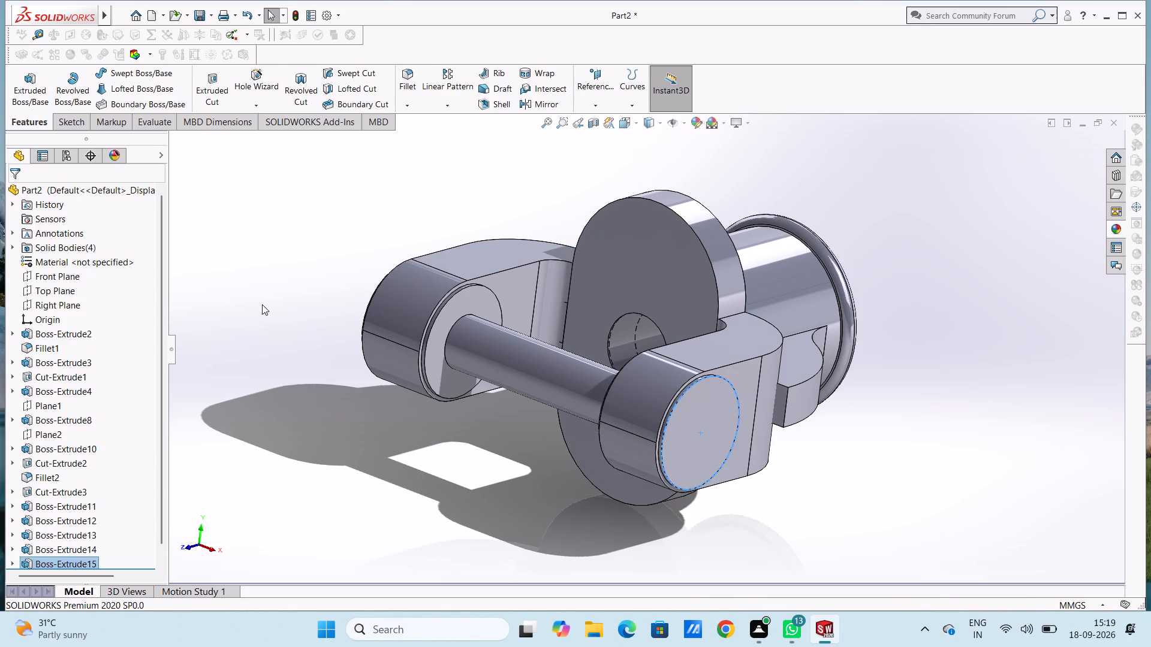
pyautogui.click(263, 304)
# Examine the fork, pin, central lug and flanged cylinder from several angles.
pyautogui.moveTo(267, 294); pyautogui.dragTo(357, 372, button='middle')
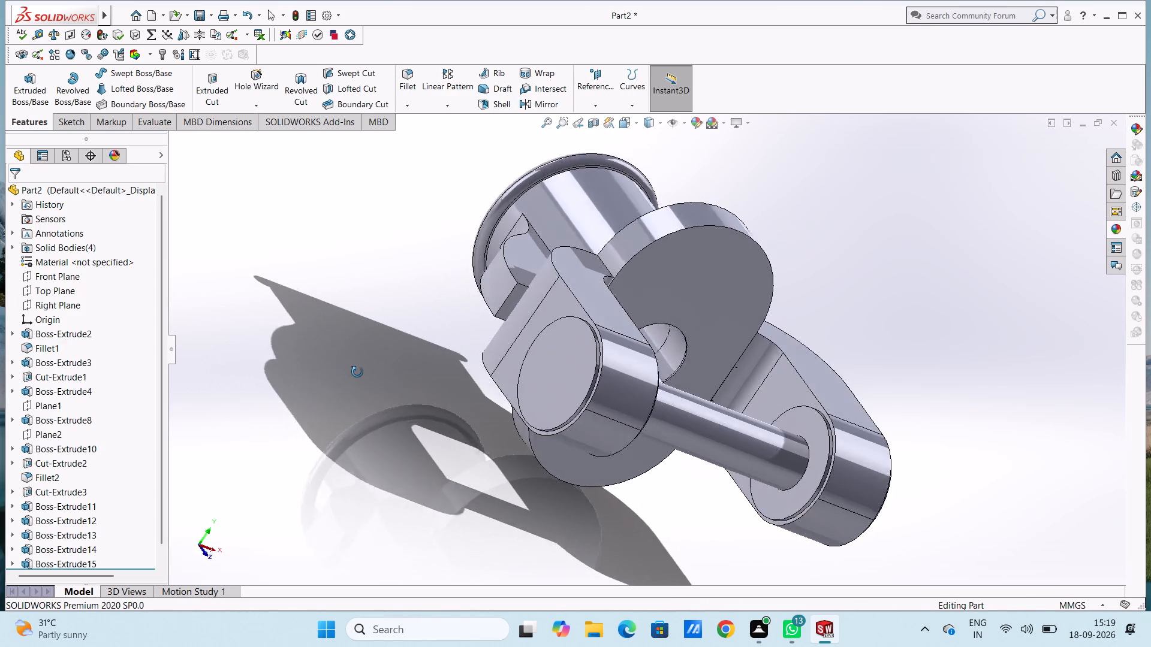
pyautogui.moveTo(357, 372); pyautogui.dragTo(357, 383, button='middle')
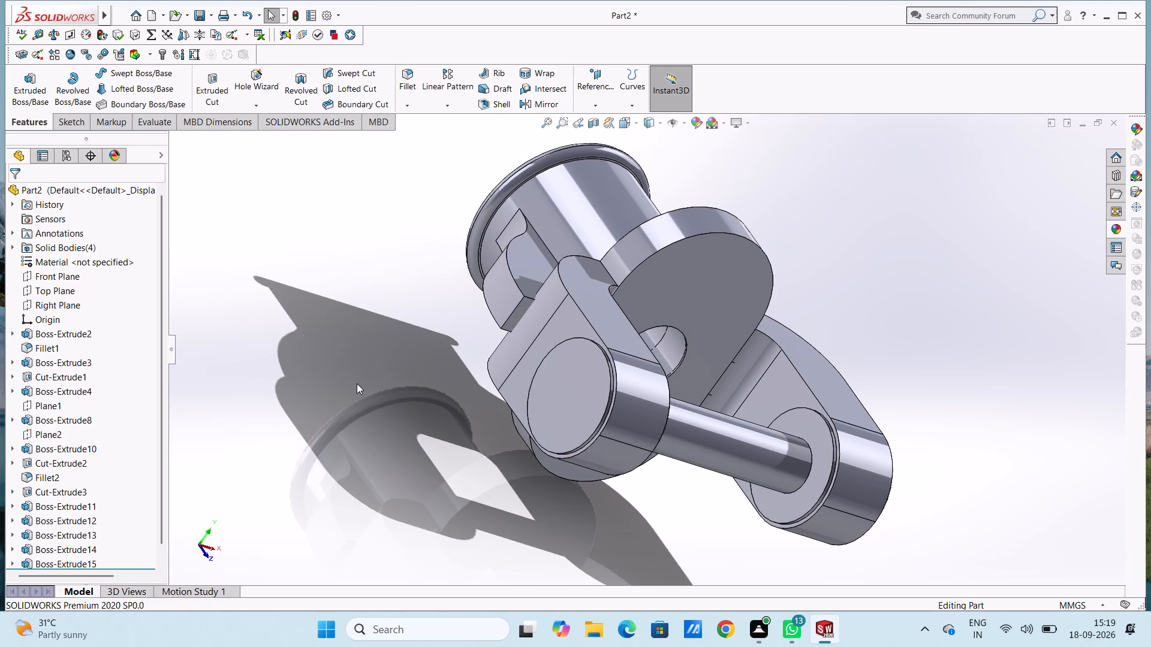
pyautogui.scroll(2, 357, 383)
pyautogui.hotkey('ctrl', '7')
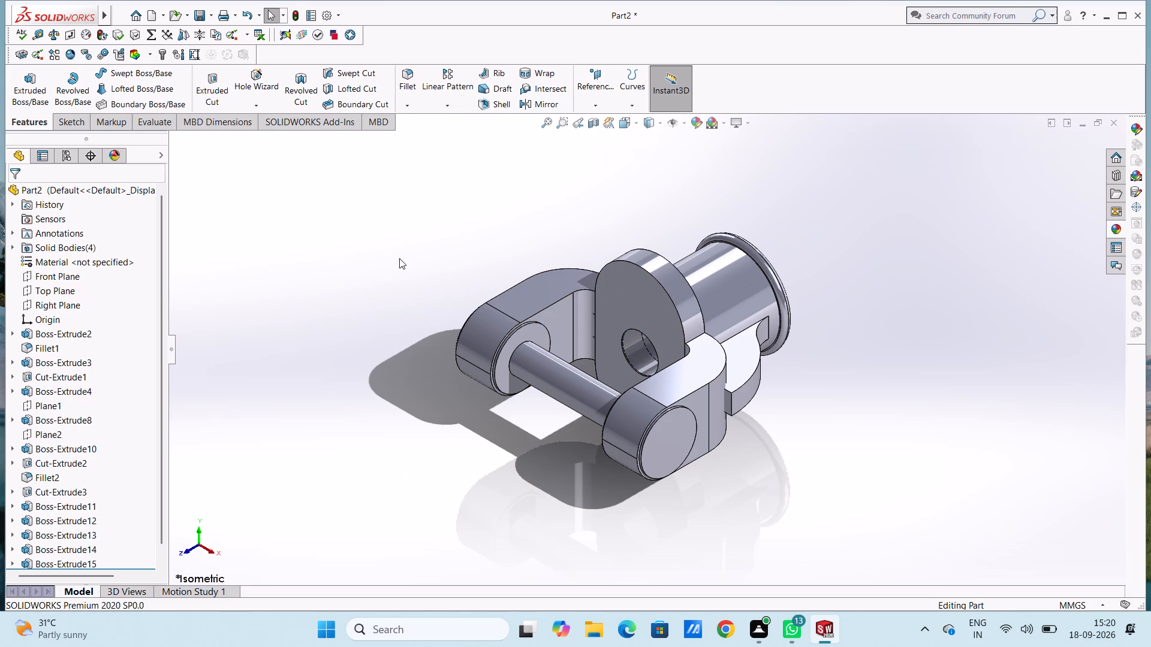
pyautogui.moveTo(393, 255); pyautogui.dragTo(481, 322, button='middle')
pyautogui.moveTo(500, 265); pyautogui.dragTo(443, 365, button='middle')
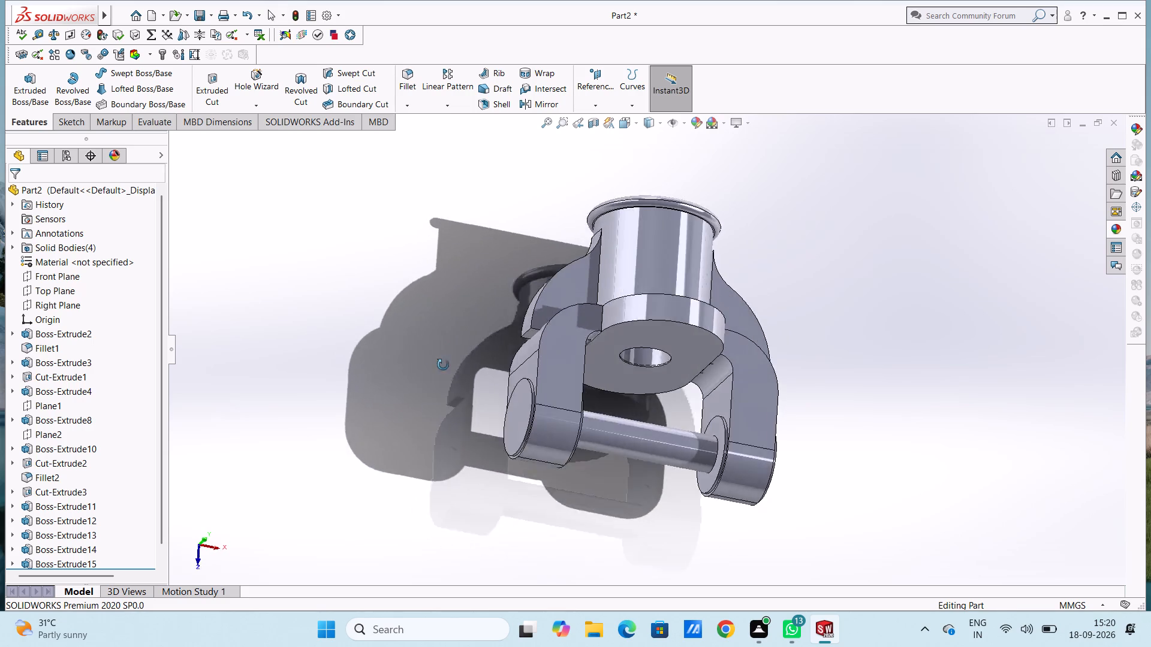
pyautogui.moveTo(443, 365); pyautogui.dragTo(434, 397, button='middle')
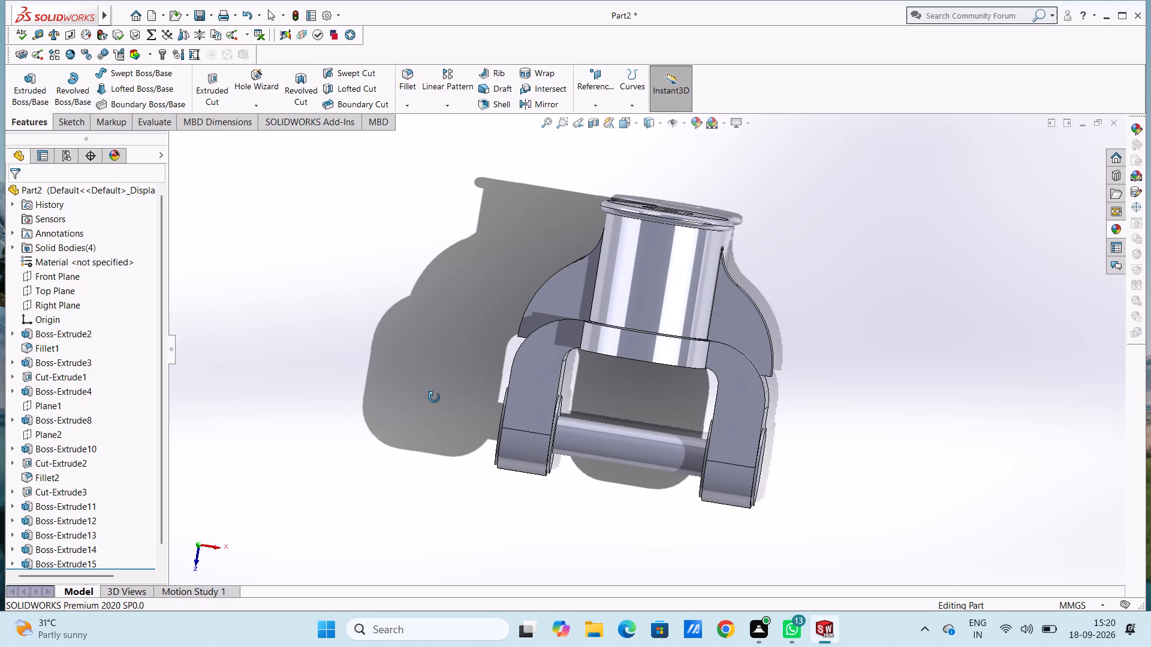
pyautogui.moveTo(434, 397); pyautogui.dragTo(482, 428, button='middle')
# Fillet the outer end edge of one curved side rib, where it meets the fork arm, with a 15 mm symmetric radius.
pyautogui.scroll(-5, 513, 382)
pyautogui.moveTo(570, 298); pyautogui.dragTo(587, 254, button='middle')
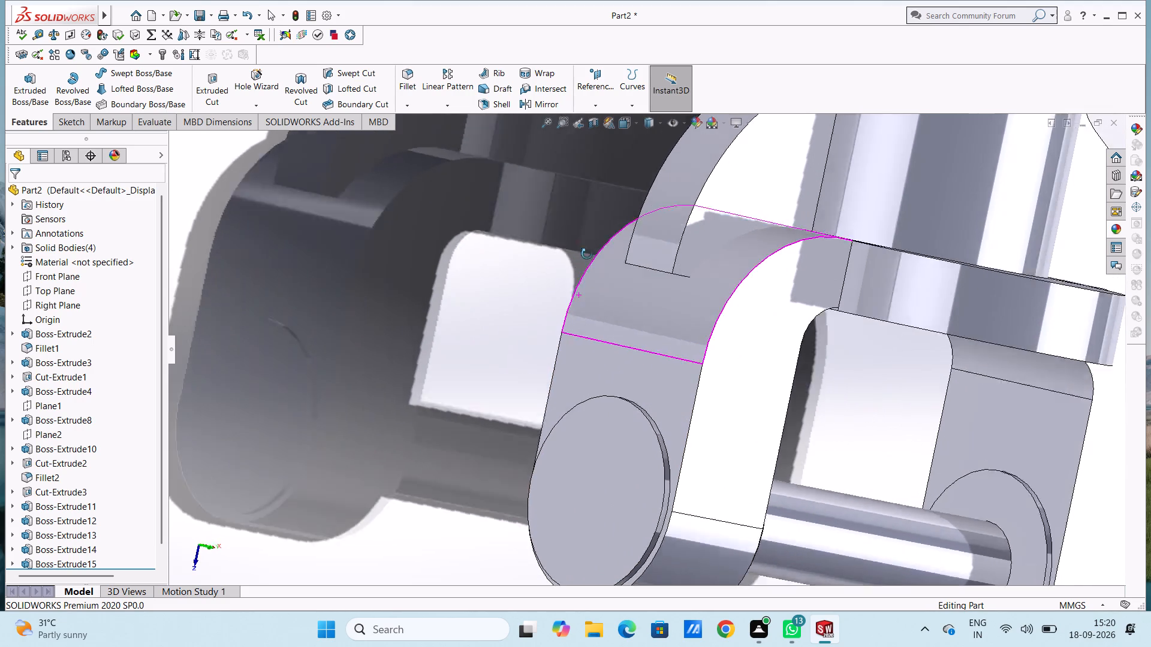
pyautogui.moveTo(587, 254); pyautogui.dragTo(598, 207, button='middle')
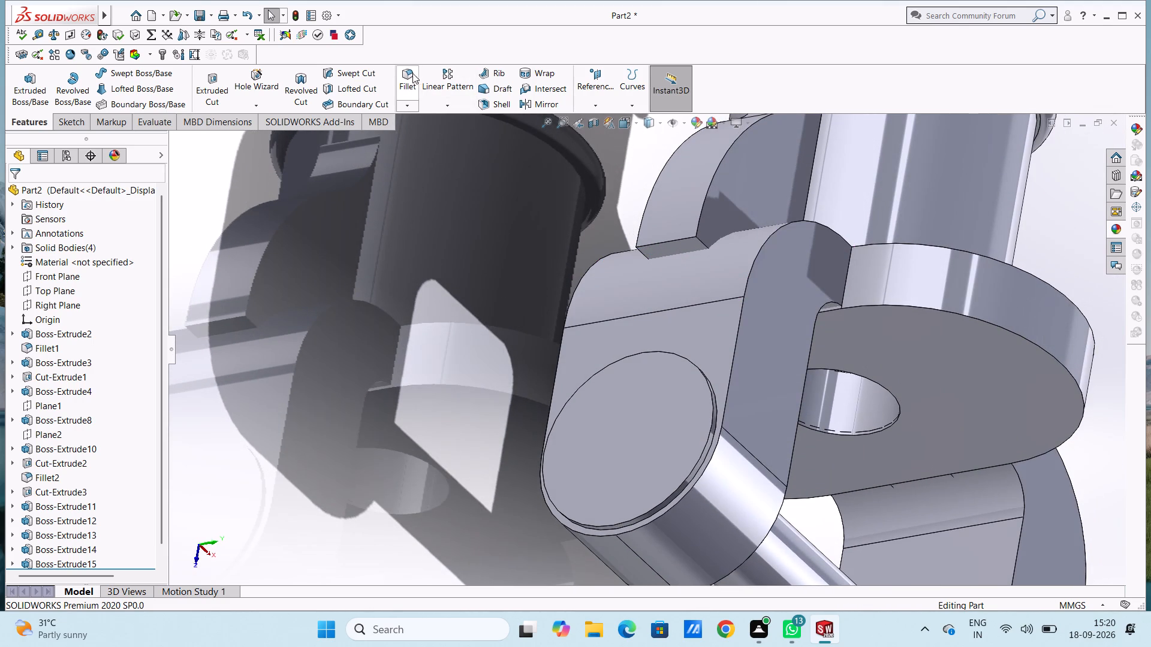
pyautogui.click(407, 78)
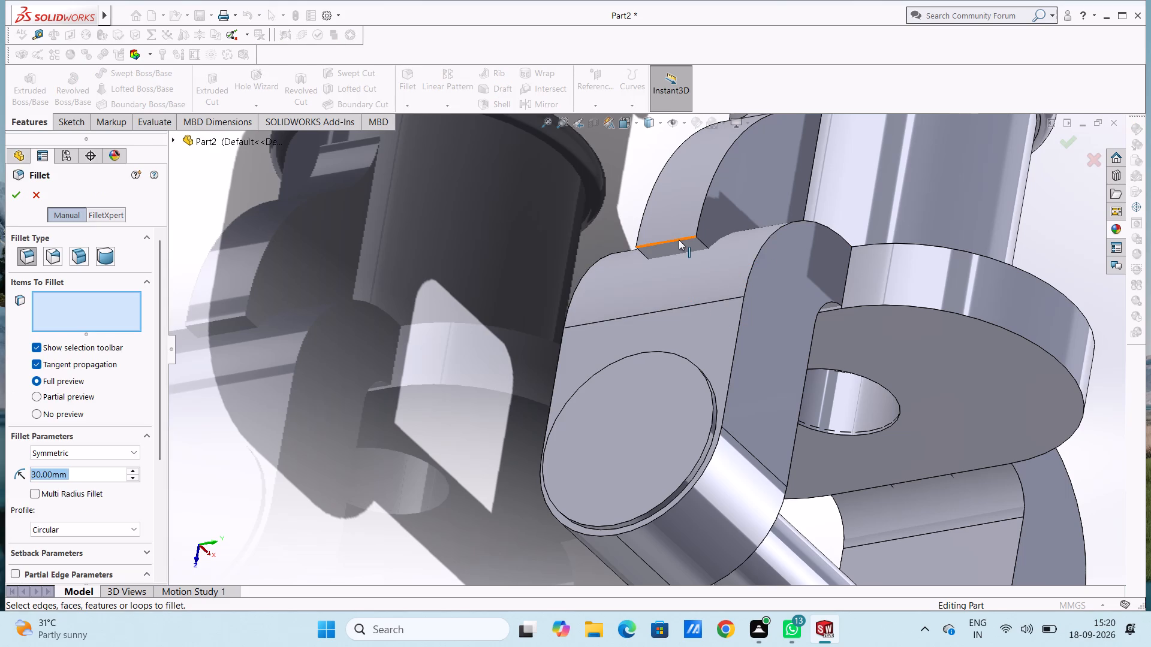
pyautogui.click(679, 239)
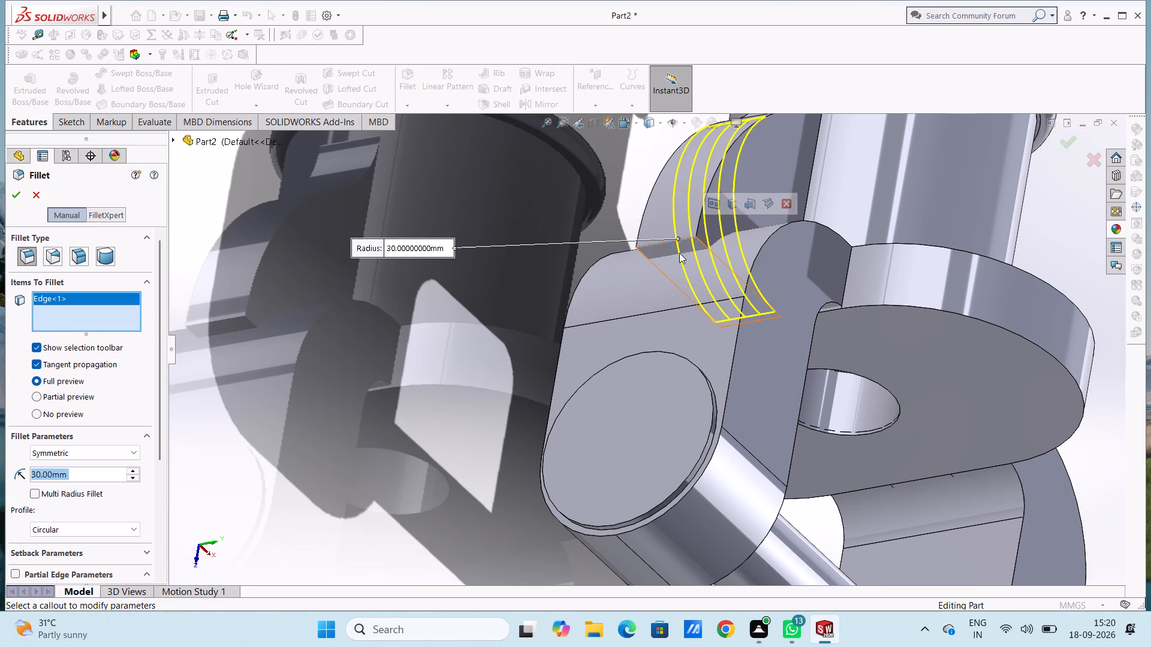
pyautogui.scroll(4, 679, 253)
pyautogui.moveTo(403, 258); pyautogui.dragTo(361, 268, button='middle')
pyautogui.doubleClick(98, 467)
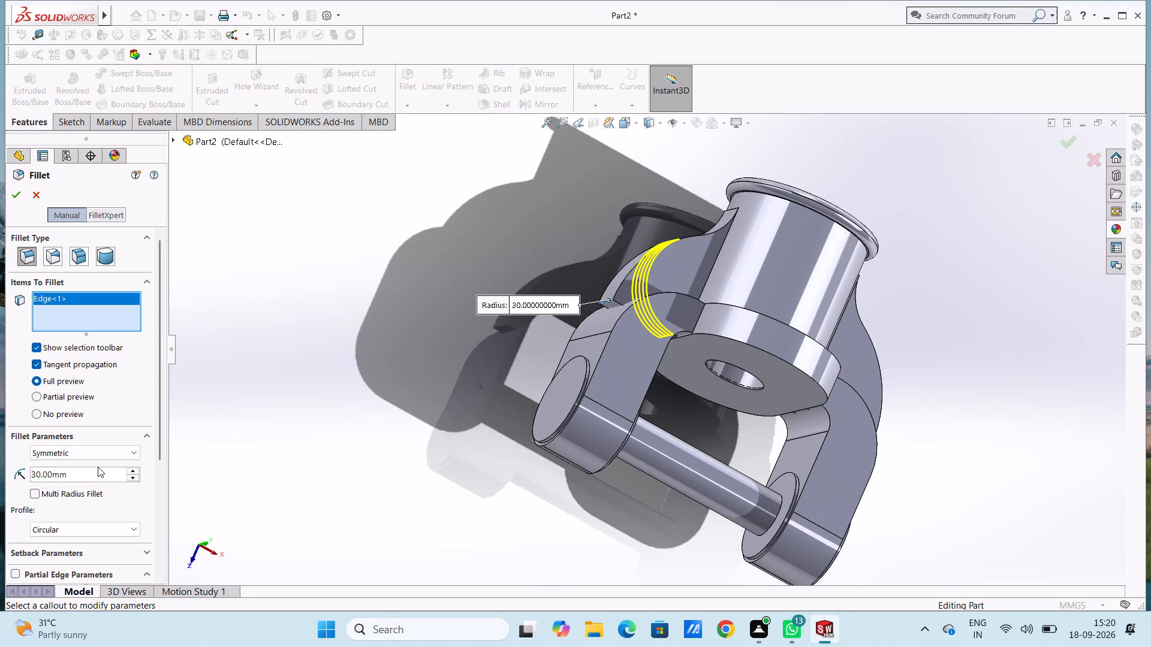
pyautogui.doubleClick(98, 467)
pyautogui.click(98, 473)
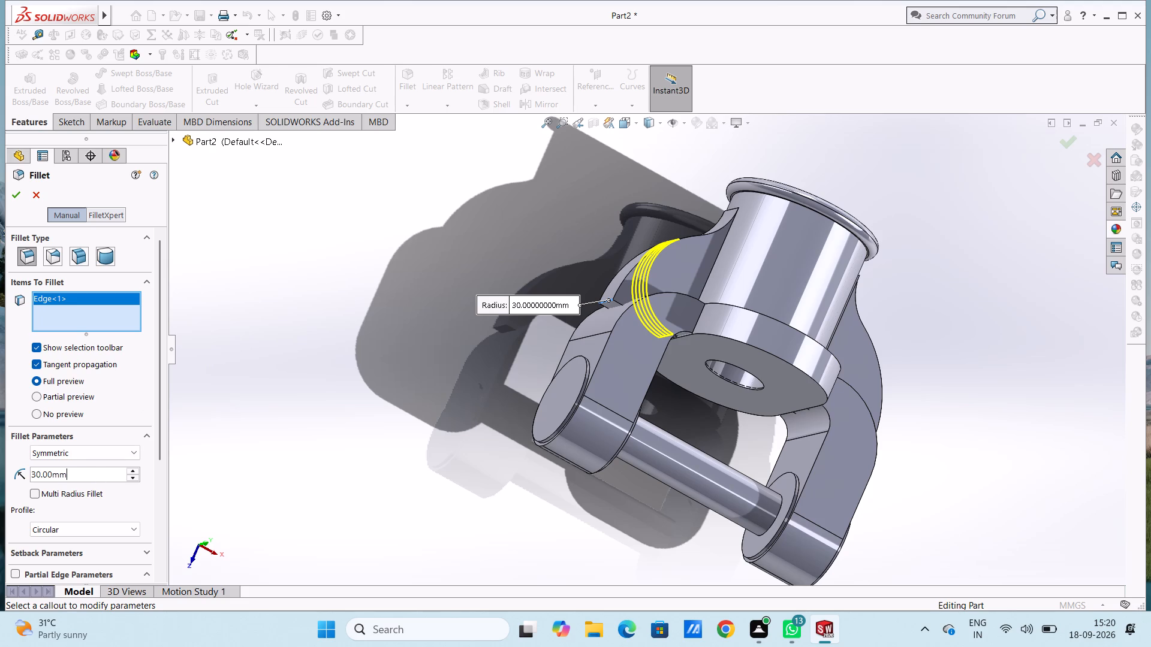
pyautogui.click(97, 473)
pyautogui.write('10')
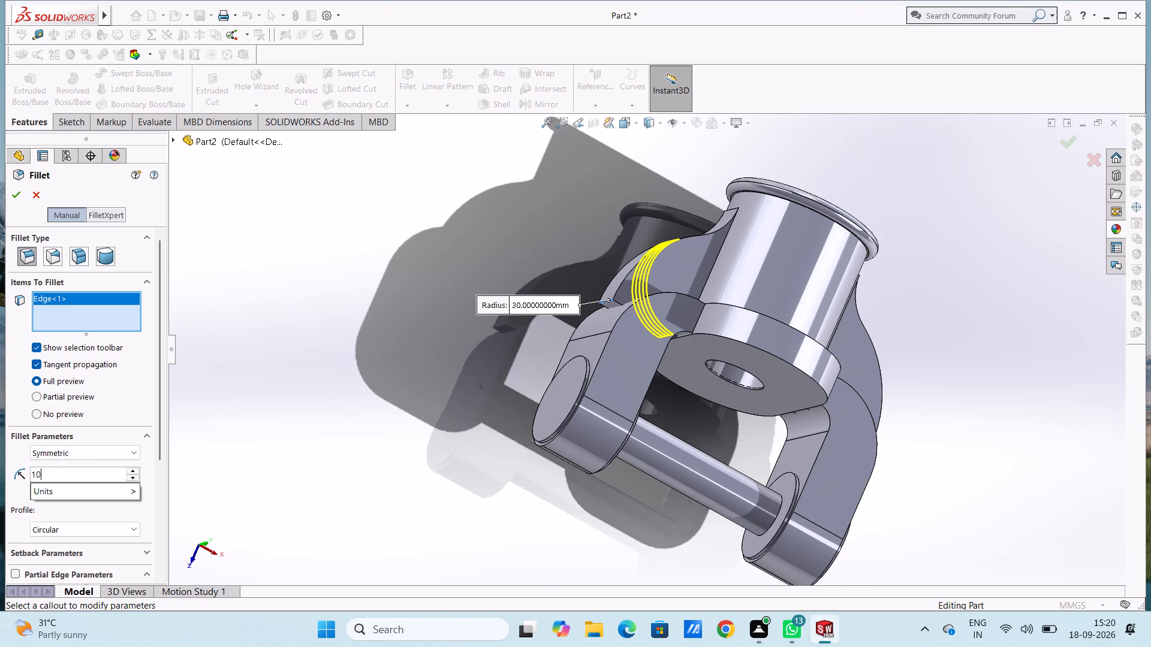
pyautogui.press('Return')
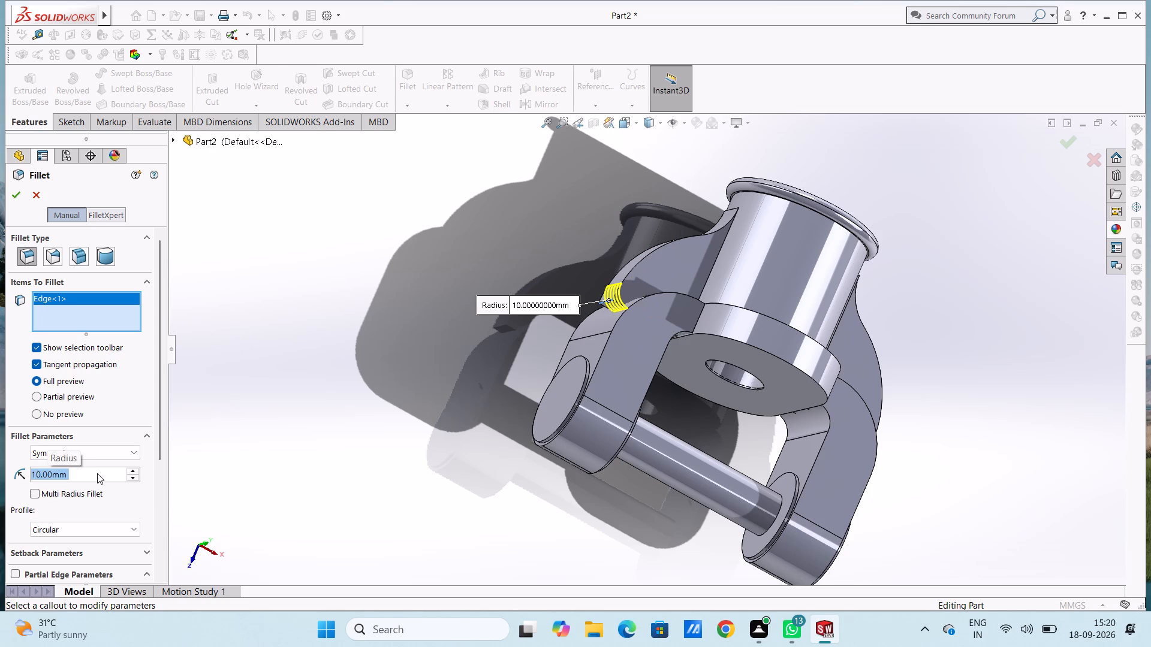
pyautogui.press('5')
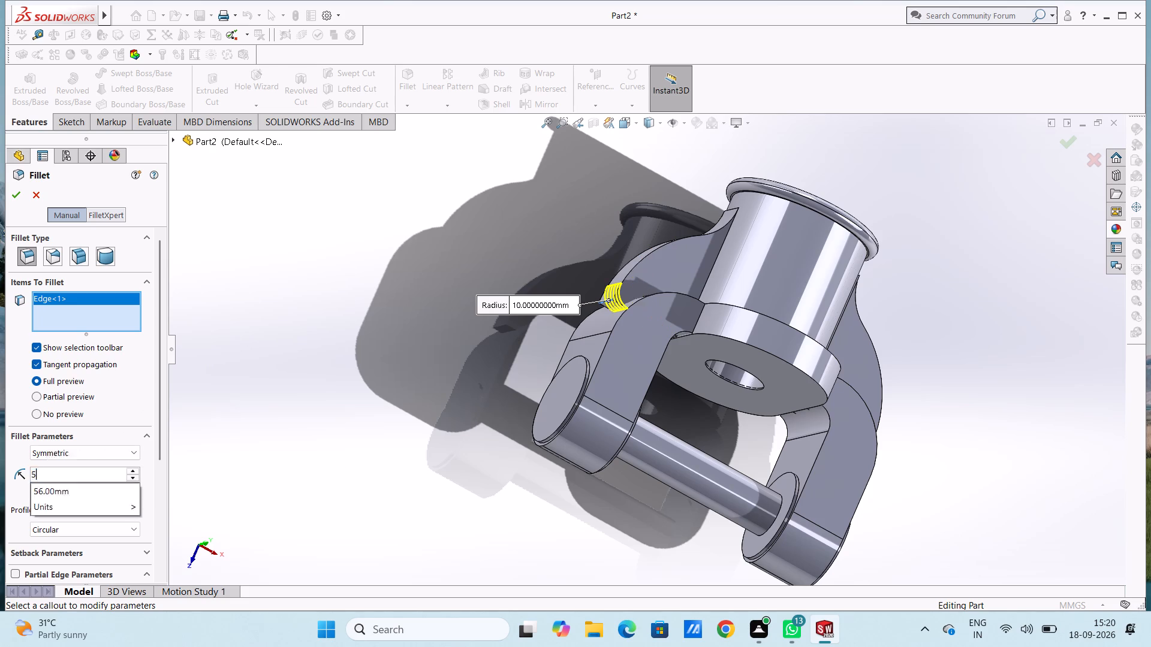
pyautogui.press('Return')
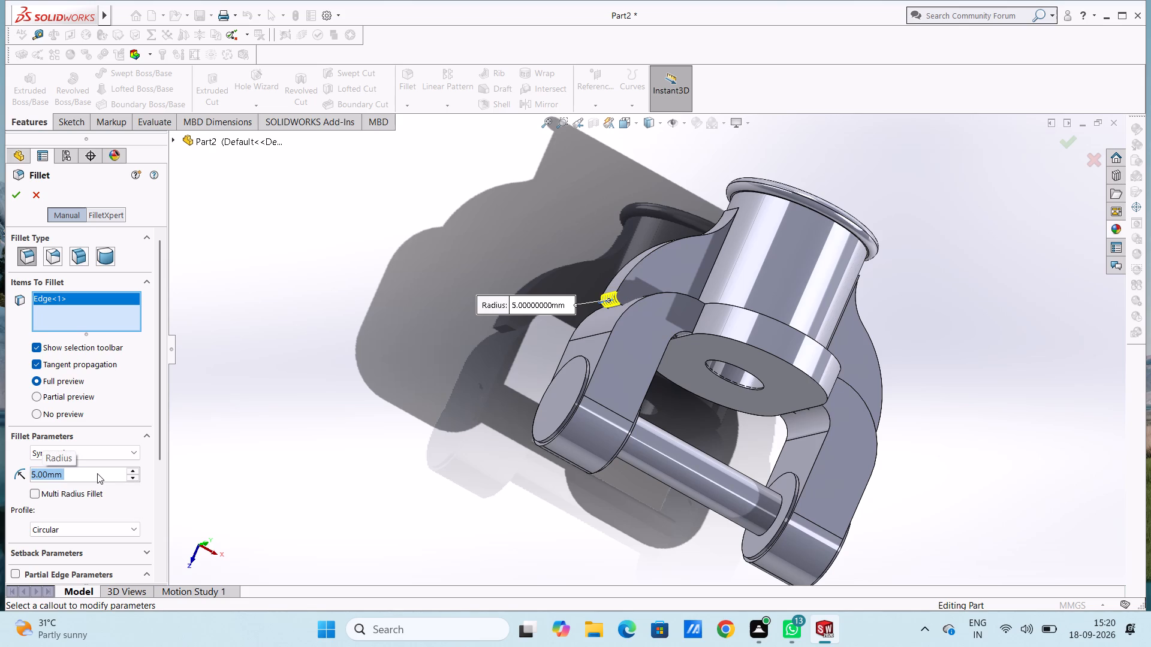
pyautogui.write('15')
pyautogui.press('Return')
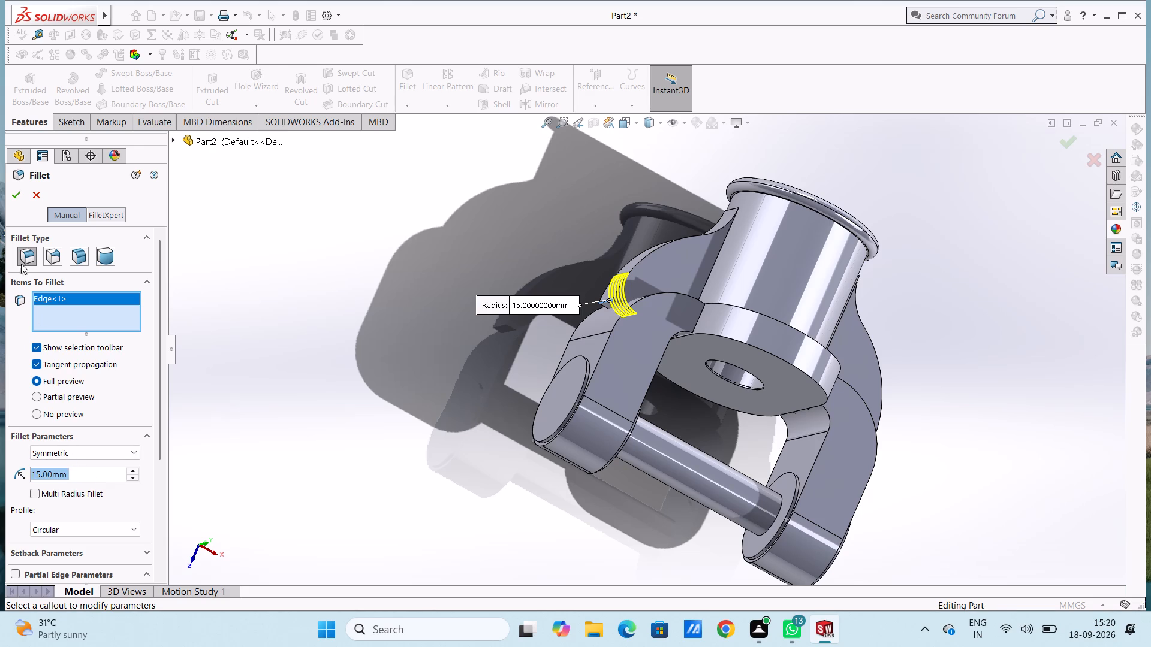
pyautogui.click(22, 194)
pyautogui.click(277, 268)
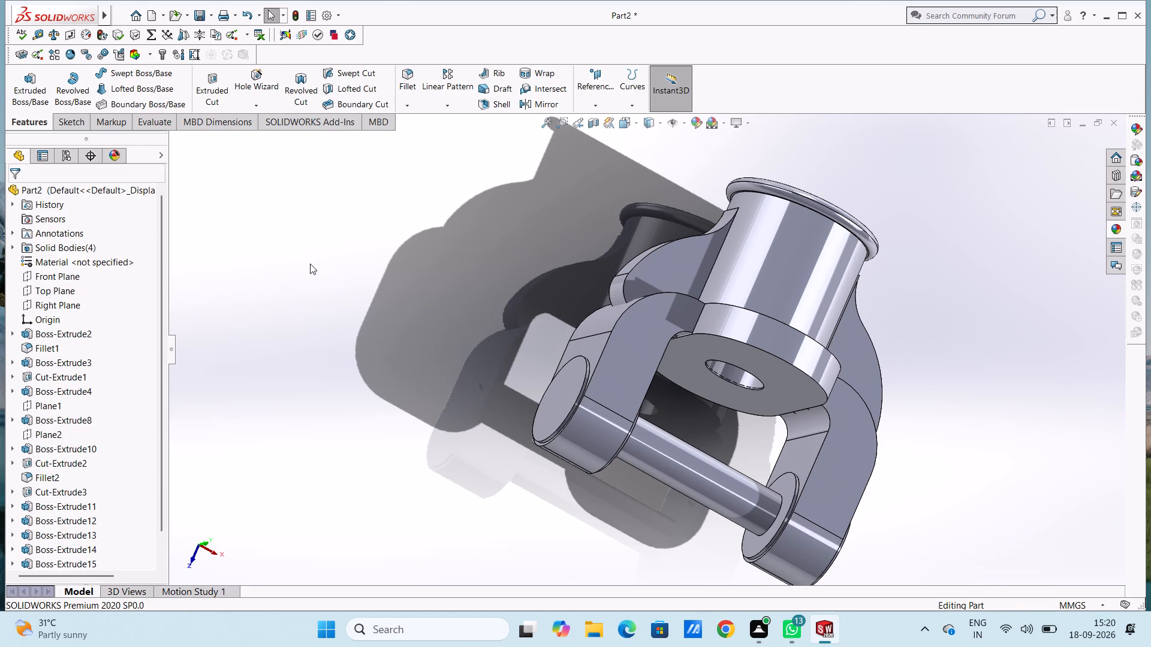
# Fillet the matching outer end edge of the opposite curved side rib with a 15 mm symmetric radius.
pyautogui.moveTo(314, 263); pyautogui.dragTo(314, 359, button='middle')
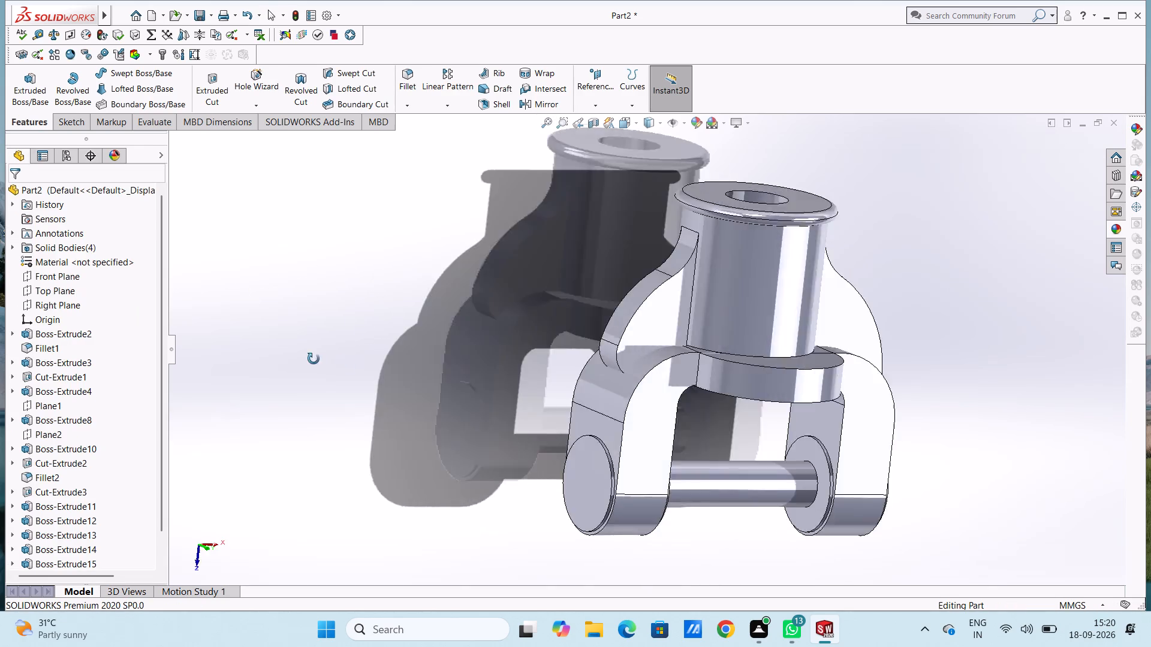
pyautogui.moveTo(314, 359); pyautogui.dragTo(262, 327, button='middle')
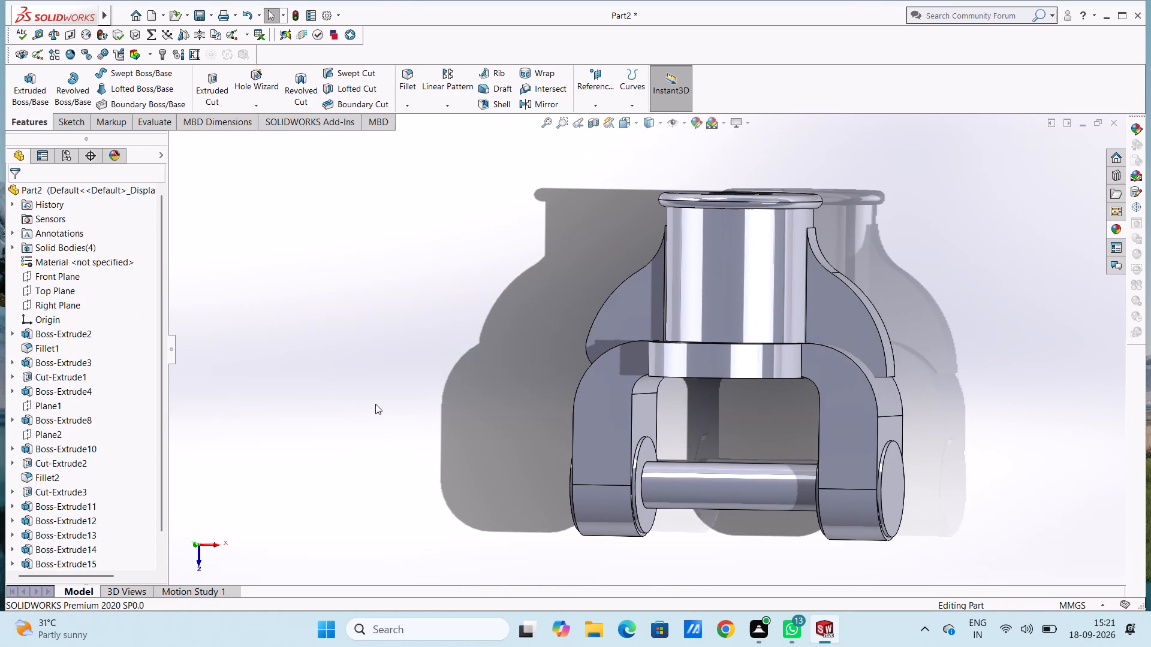
pyautogui.hotkey('ctrl', '4')
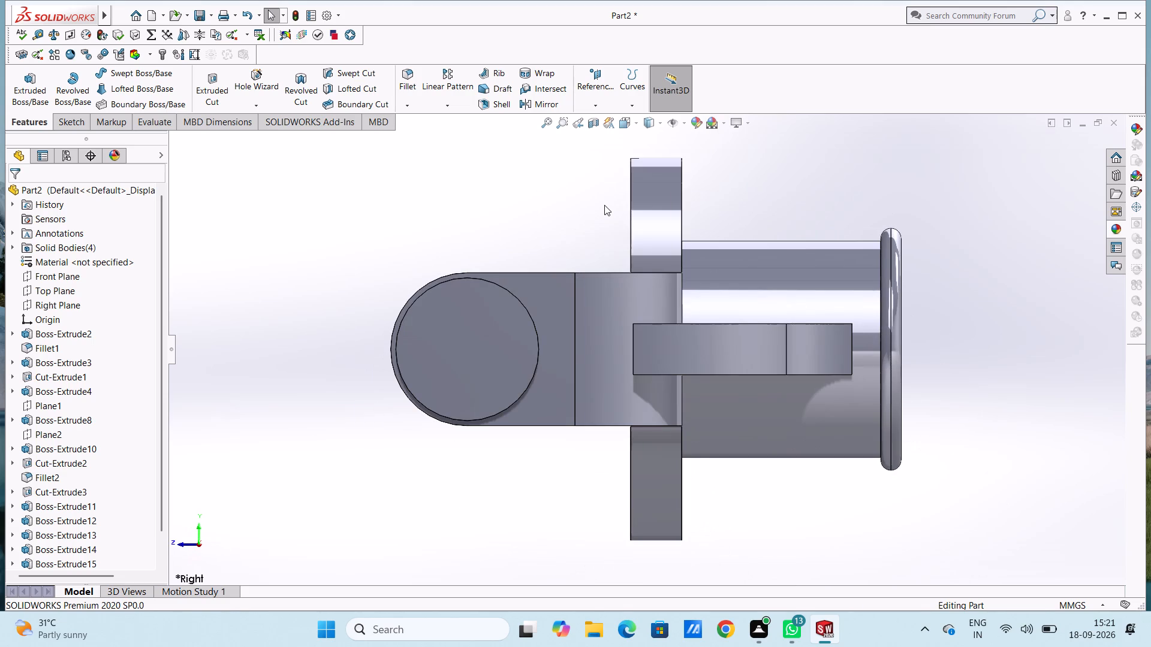
pyautogui.moveTo(564, 220); pyautogui.dragTo(597, 295, button='middle')
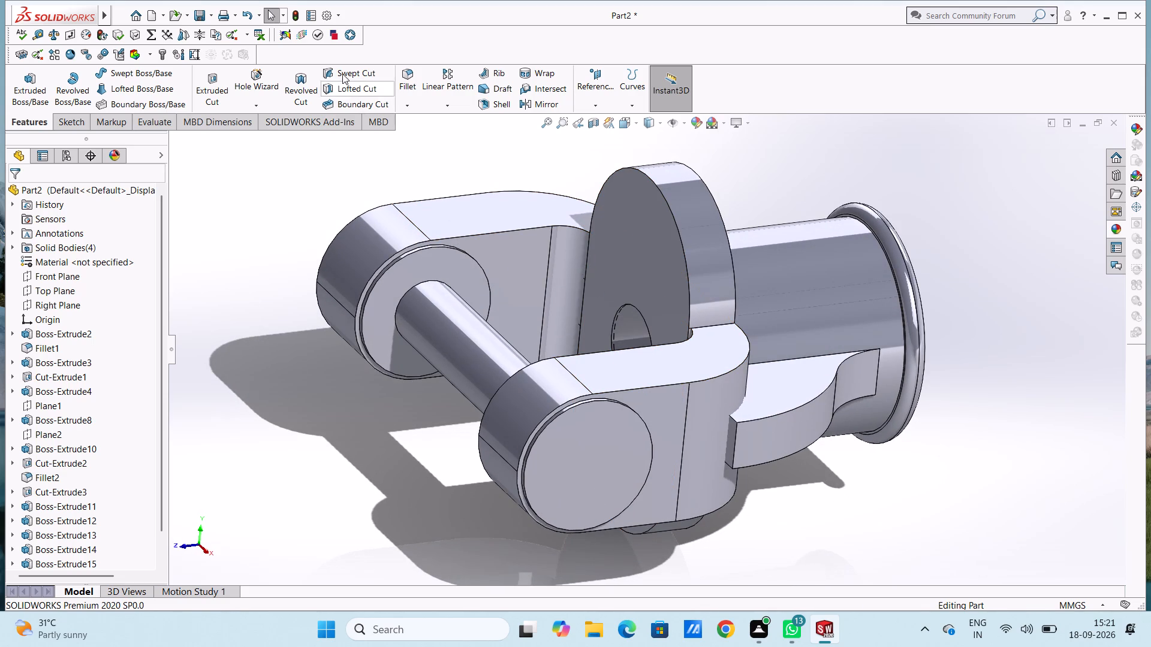
pyautogui.click(412, 81)
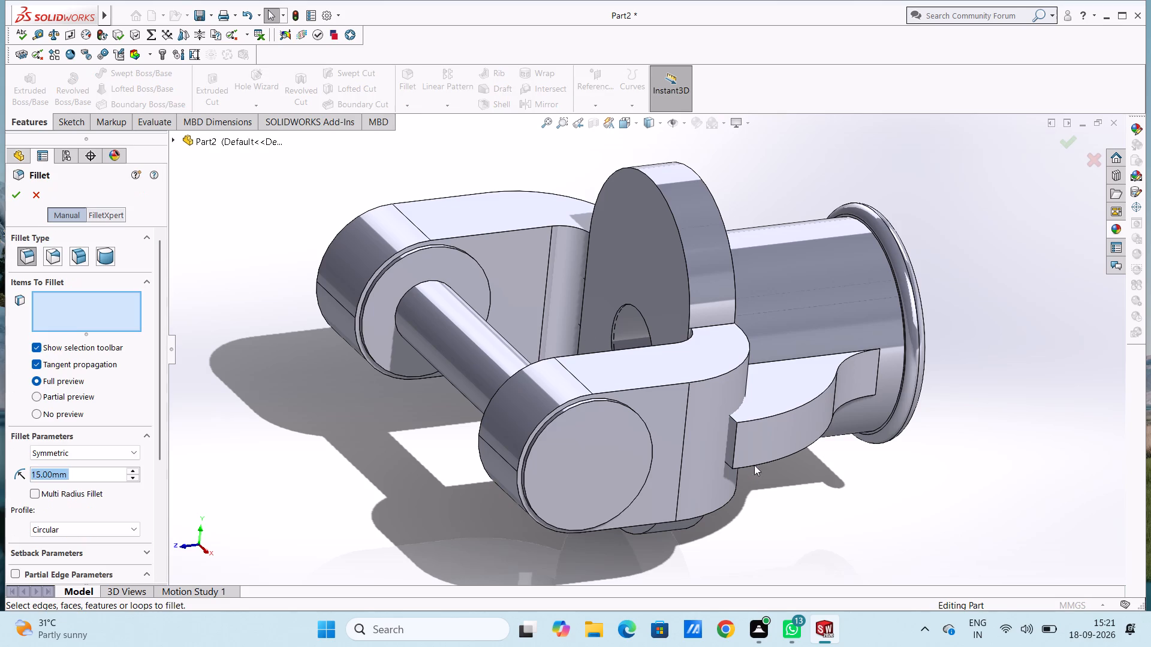
pyautogui.click(736, 439)
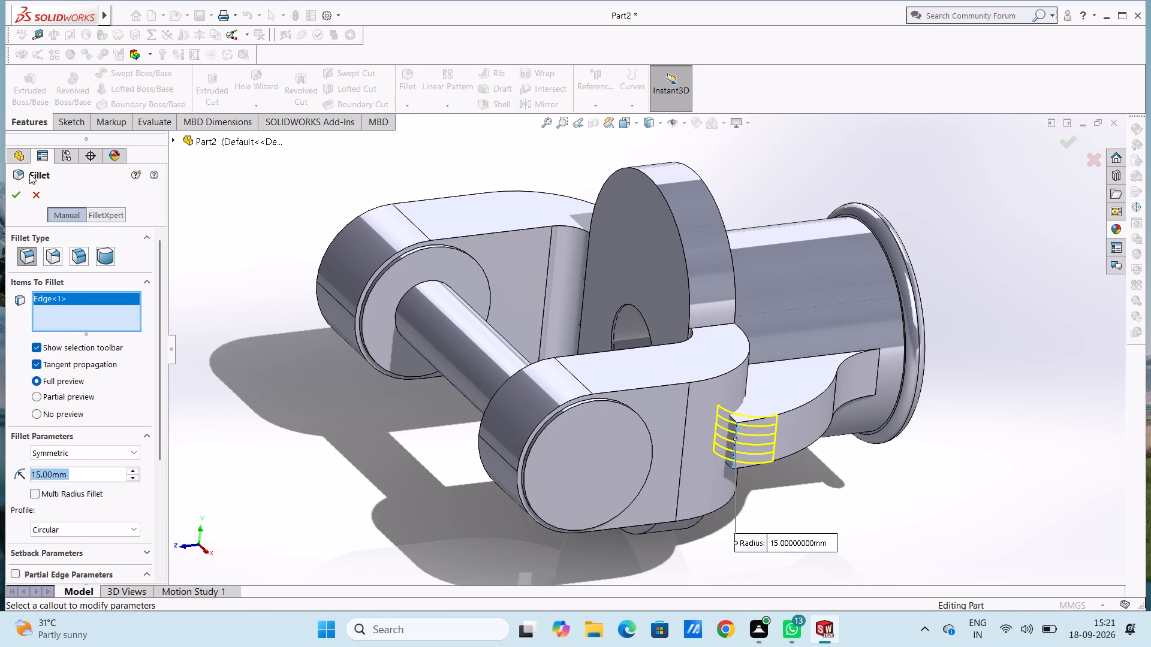
pyautogui.click(16, 198)
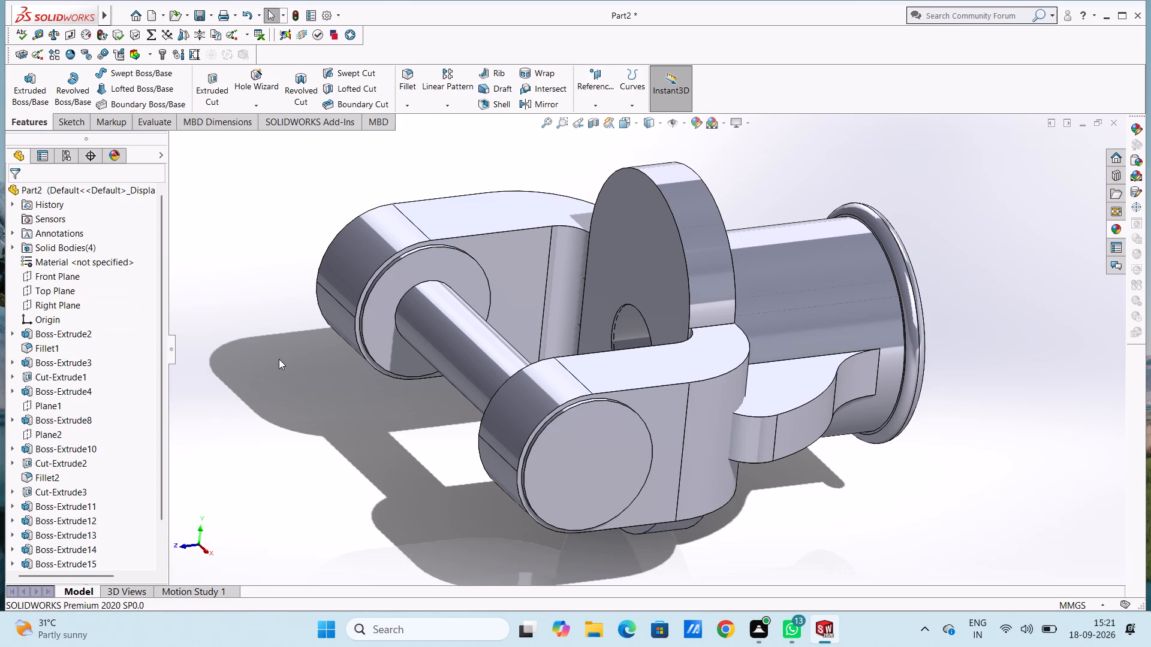
# Apply a dark grey colour from the standard swatches to the whole part.
pyautogui.scroll(3, 279, 359)
pyautogui.hotkey('ctrl', '7')
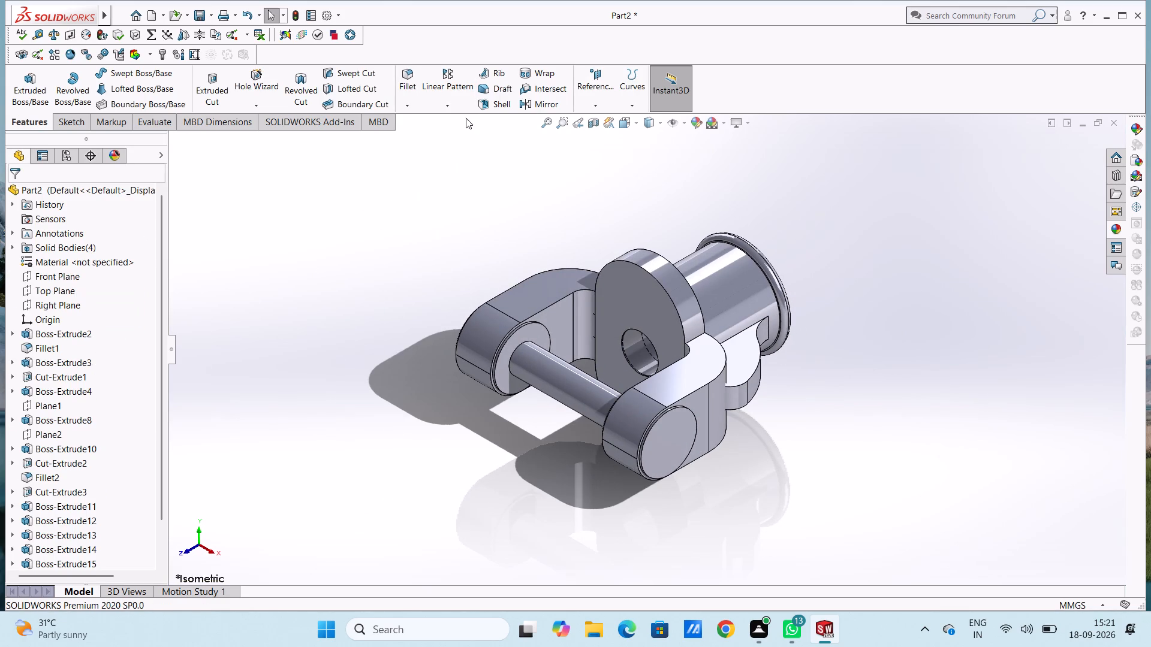
pyautogui.press('Escape')
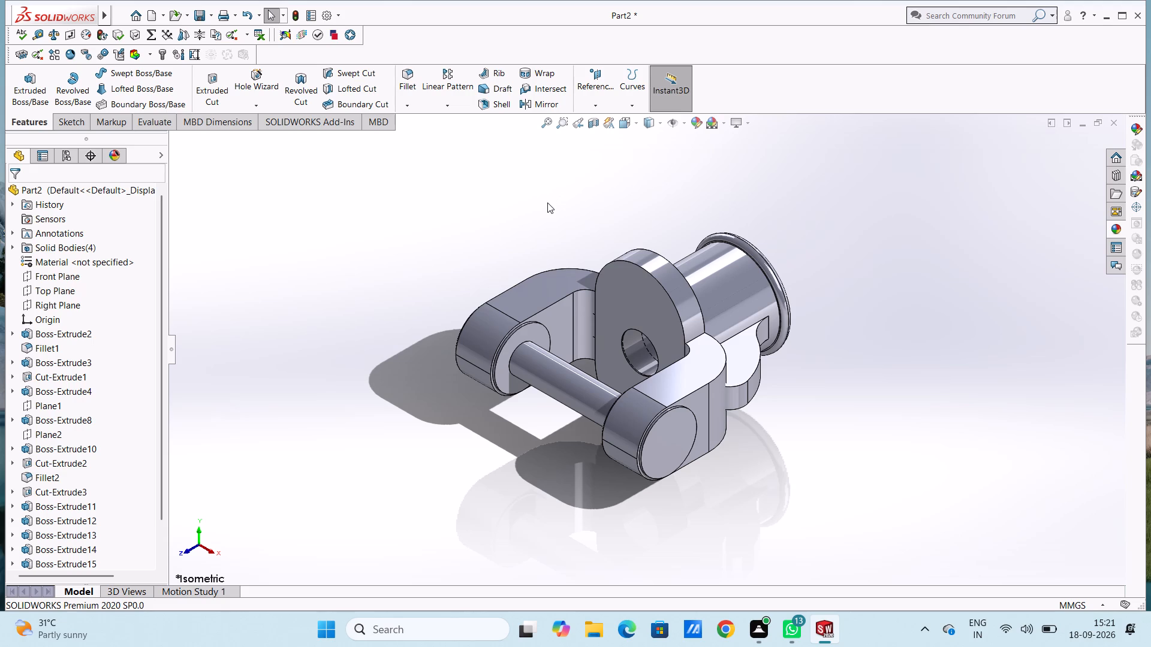
pyautogui.press('Escape')
pyautogui.press('Escape')
pyautogui.click(693, 126)
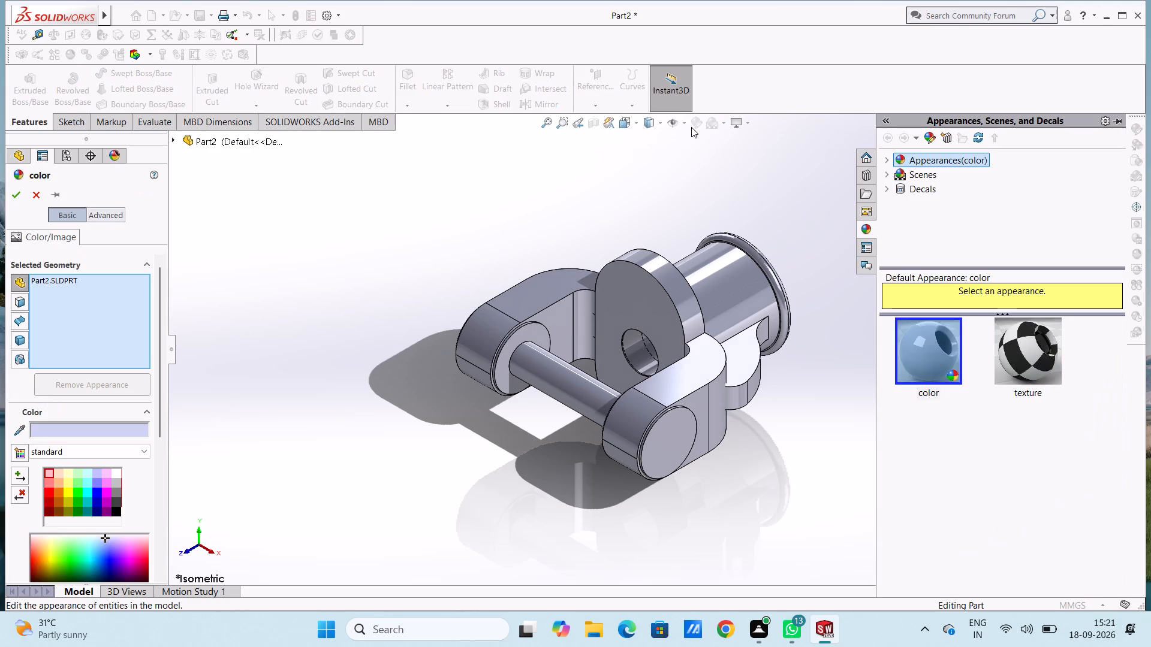
pyautogui.click(116, 500)
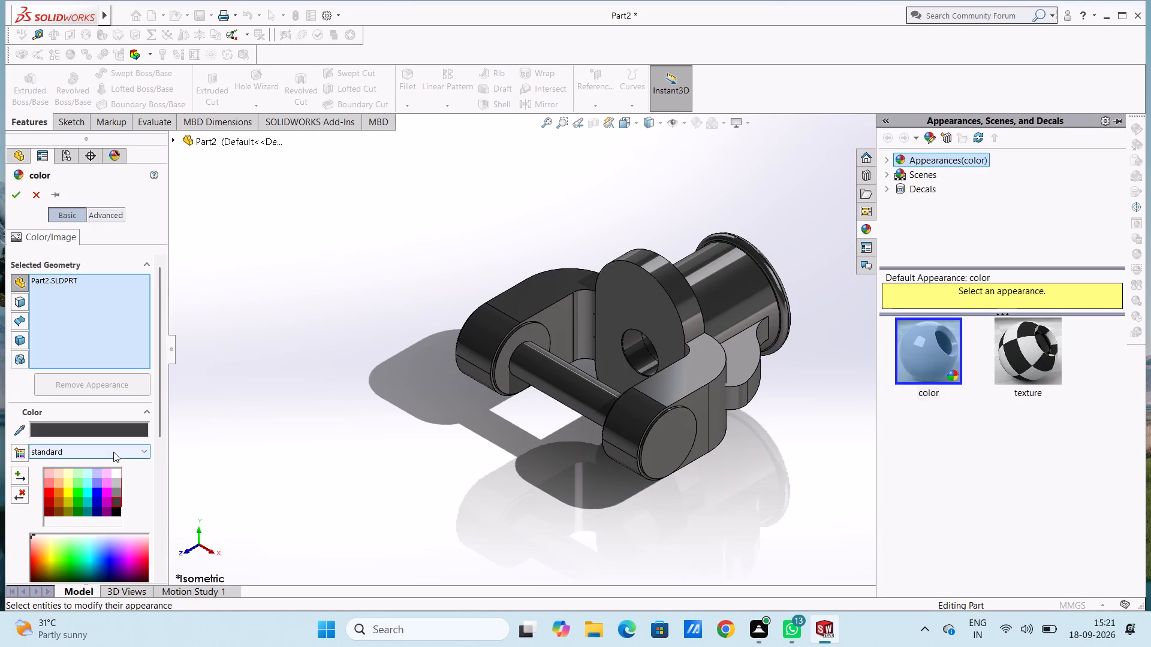
pyautogui.click(19, 198)
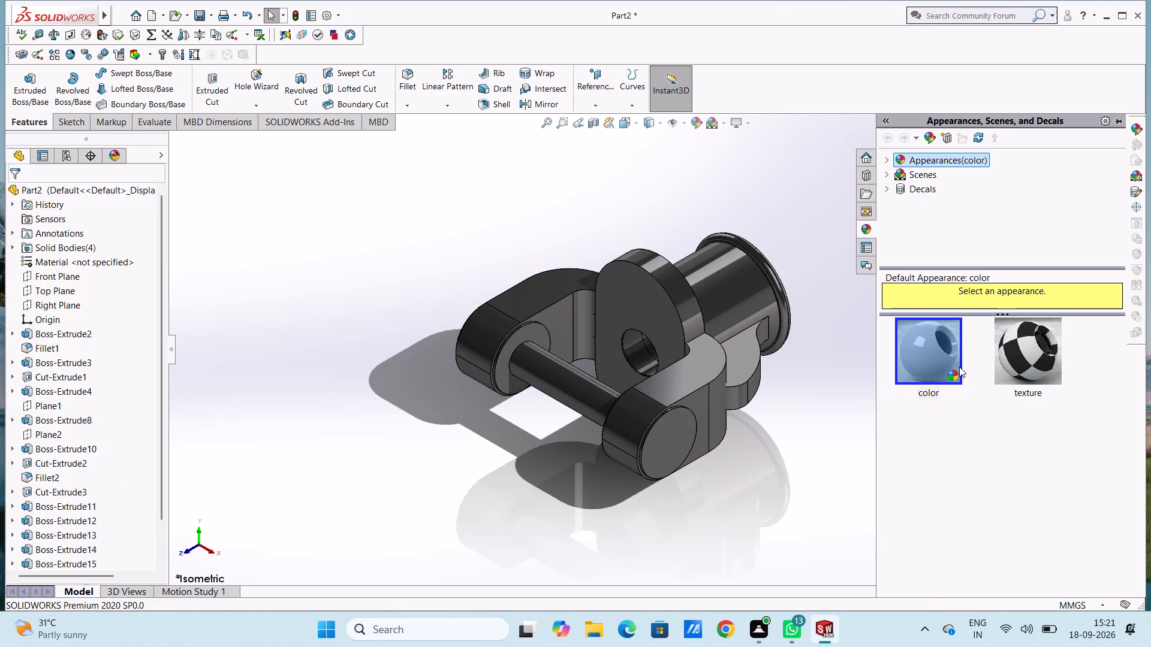
# Apply the default color appearance to the cylindrical face of the cross pin.
pyautogui.moveTo(940, 350); pyautogui.dragTo(598, 400)
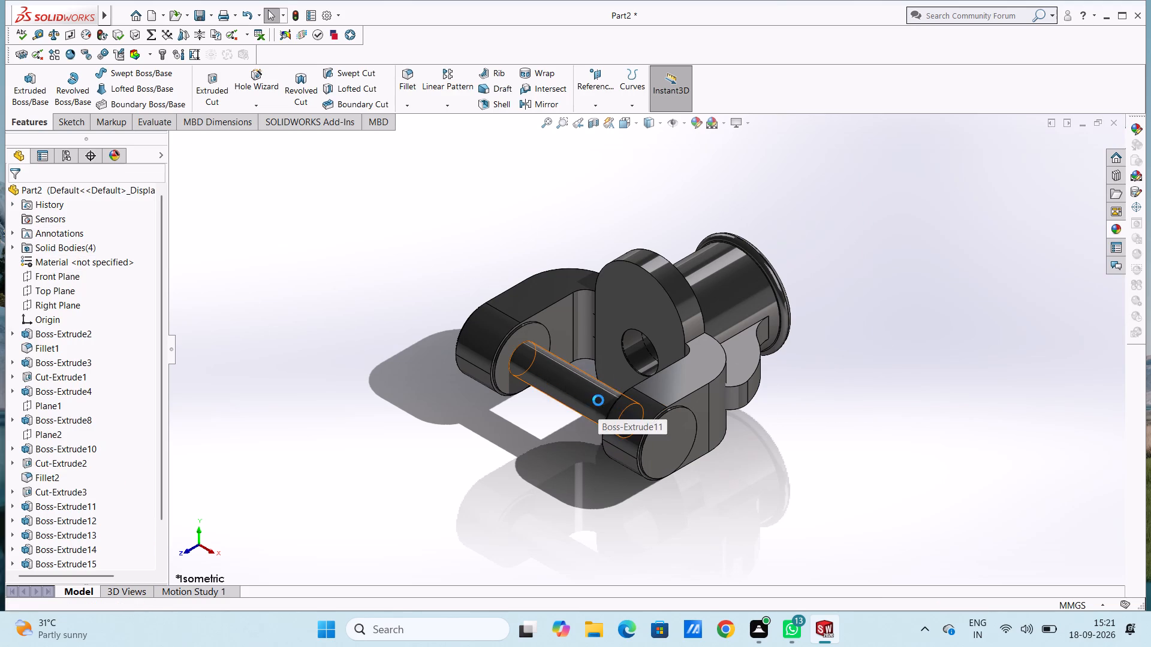
pyautogui.click(598, 400)
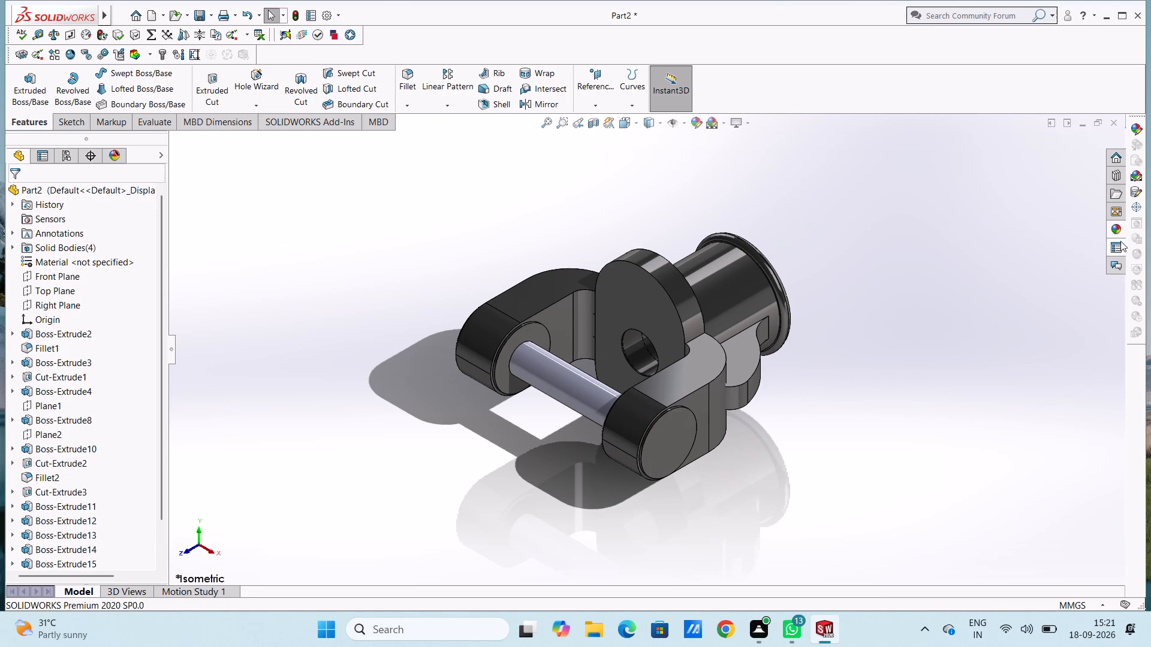
# Apply the default color appearance to the circular outer face of the 56 mm boss on the near fork arm.
pyautogui.scroll(-4, 644, 546)
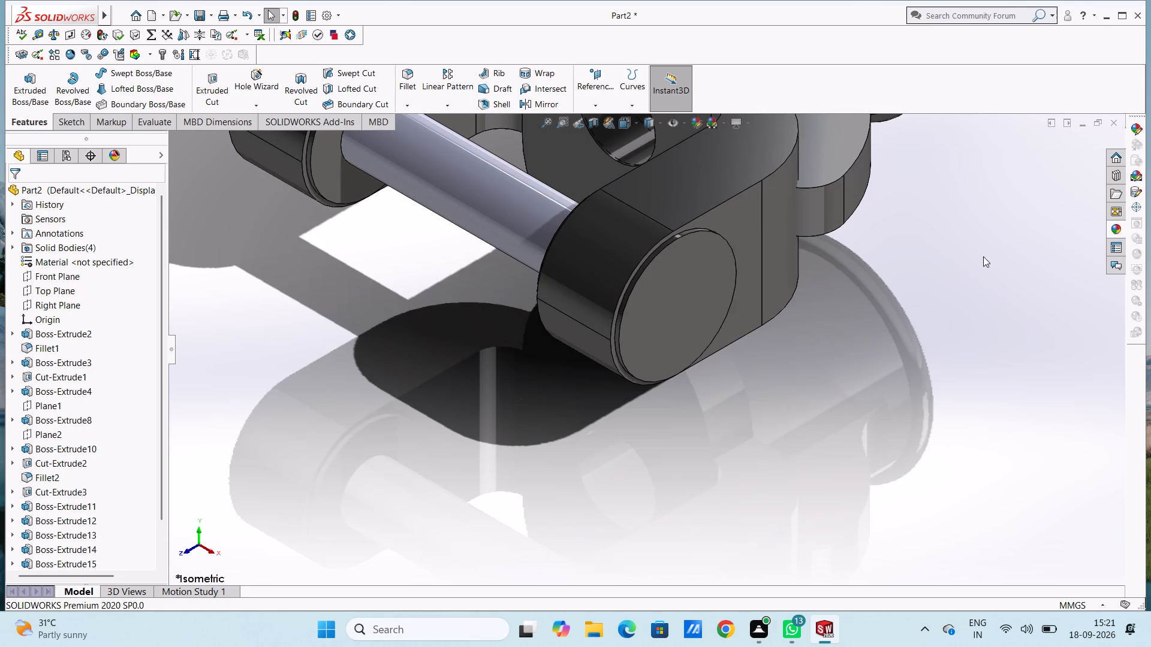
pyautogui.click(1113, 228)
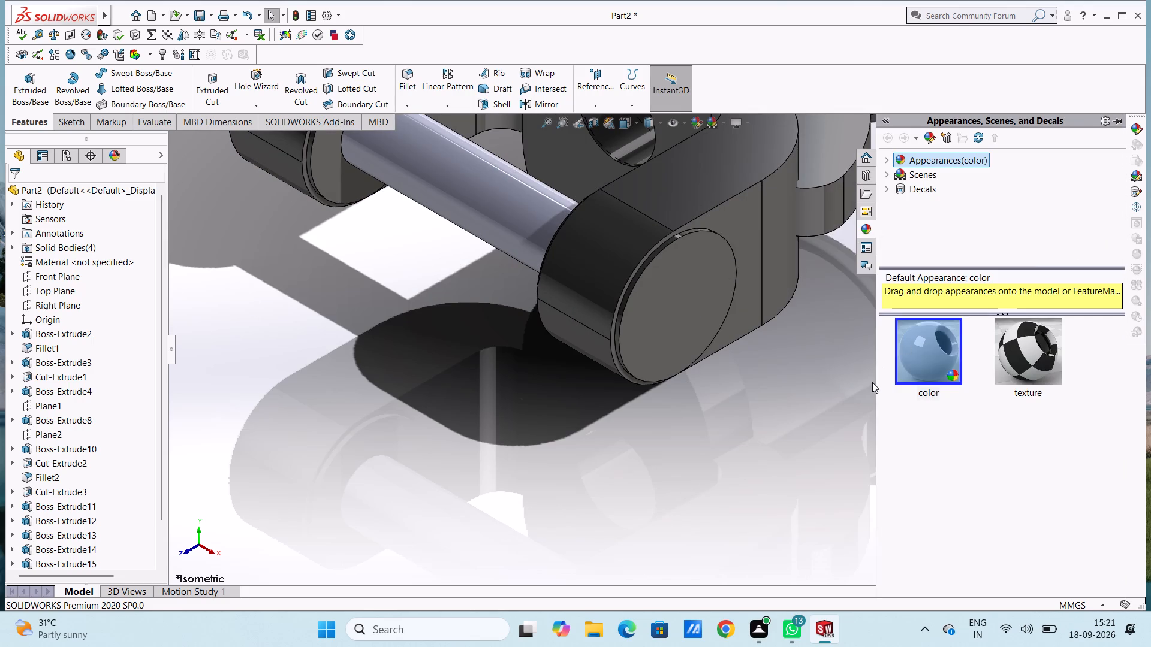
pyautogui.moveTo(936, 341); pyautogui.dragTo(714, 308)
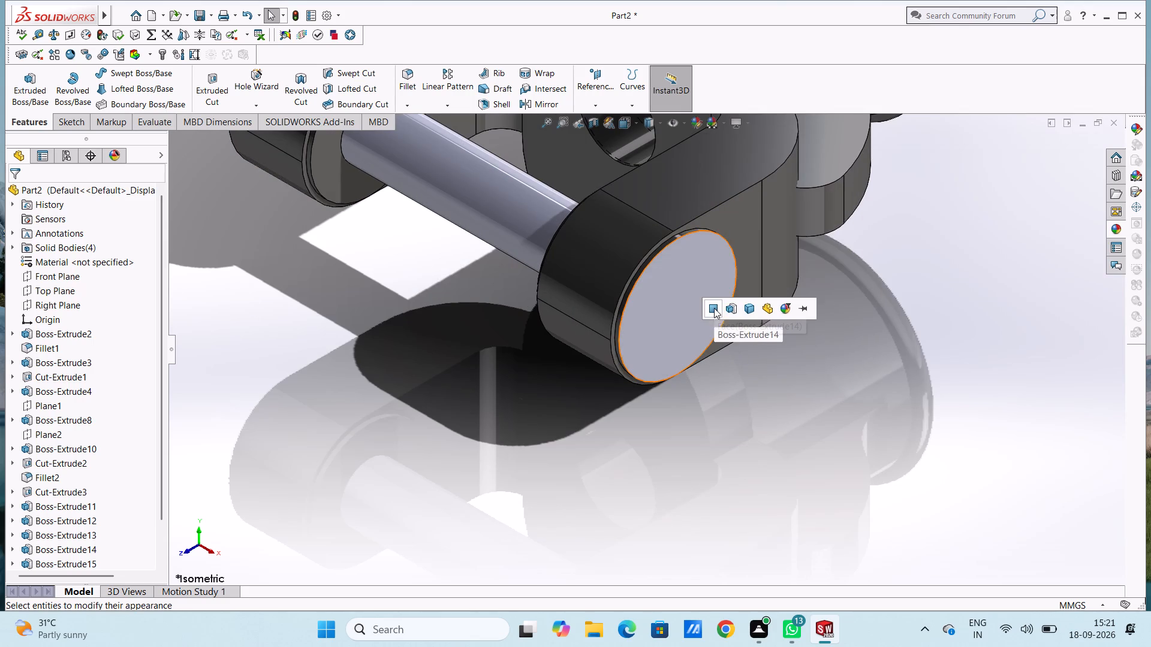
pyautogui.click(714, 308)
# Apply the default color appearance to the circular outer face of the boss on the opposite fork arm, and return to the isometric view.
pyautogui.scroll(7, 335, 425)
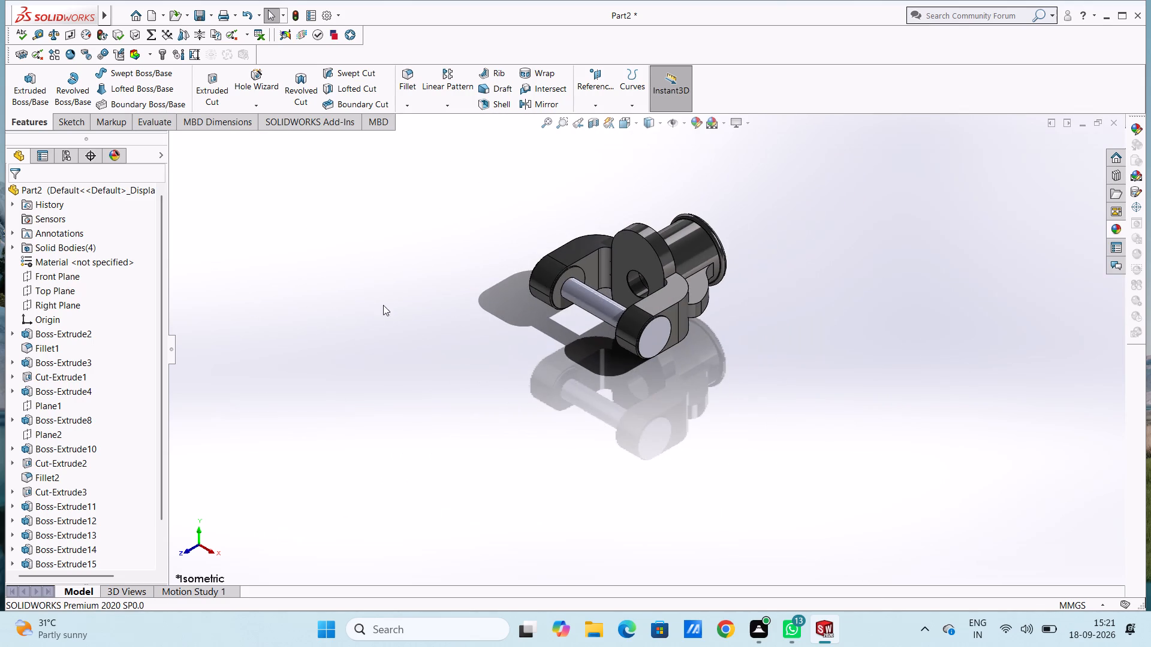
pyautogui.moveTo(394, 312); pyautogui.dragTo(544, 477, button='middle')
pyautogui.scroll(-2, 686, 271)
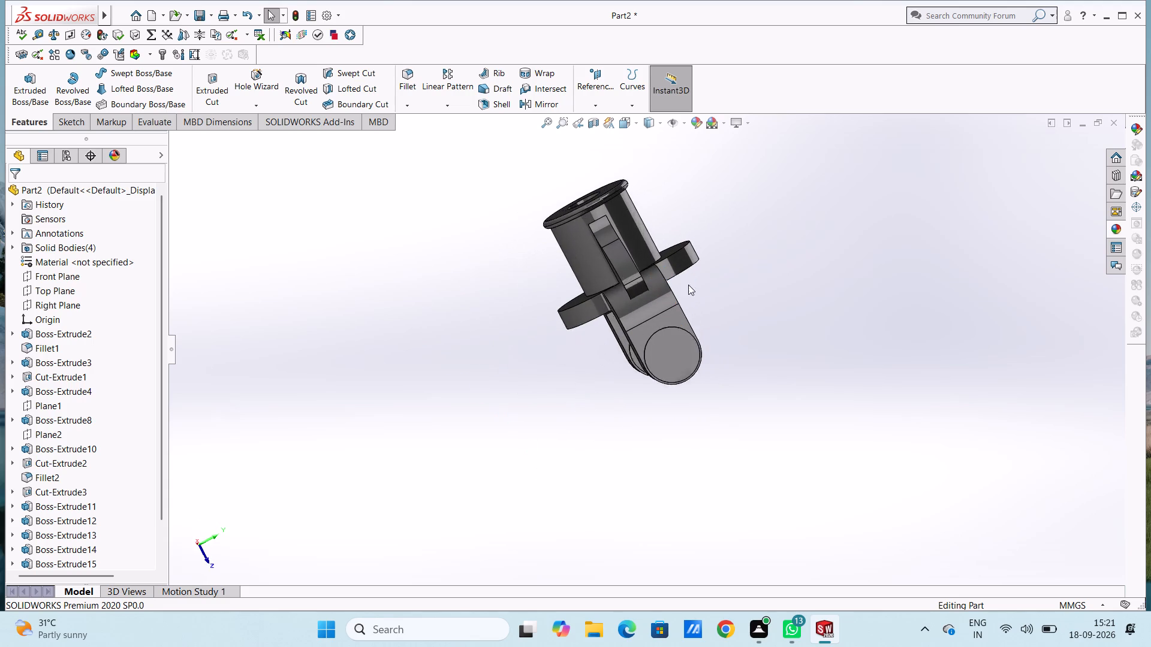
pyautogui.scroll(-4, 688, 285)
pyautogui.click(1114, 225)
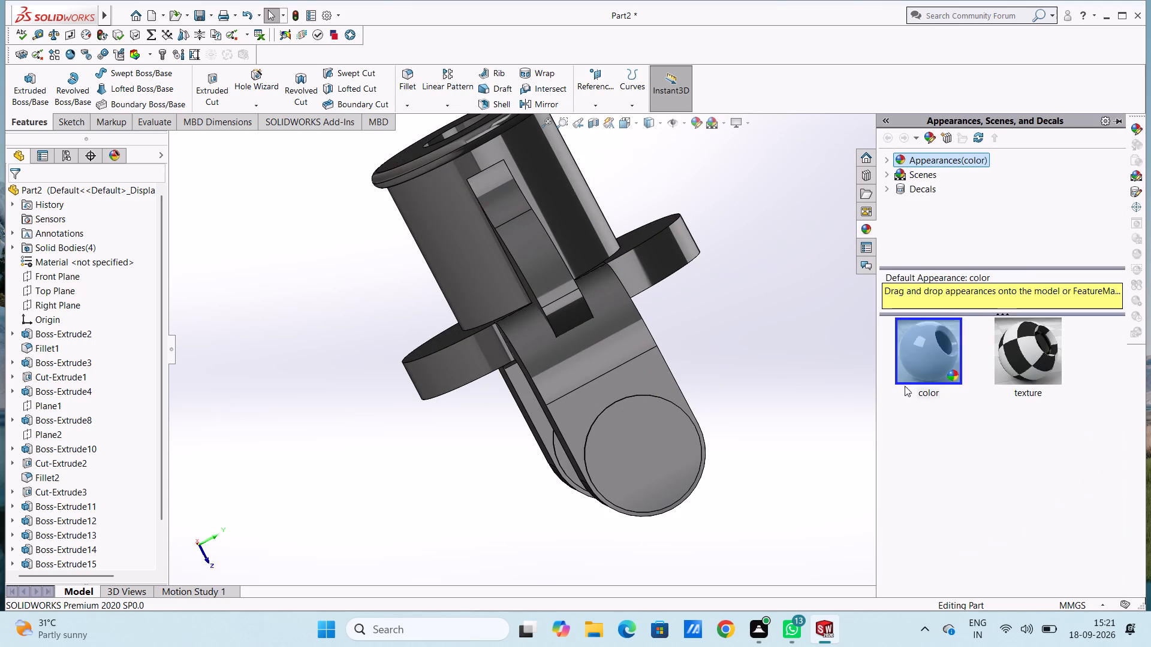
pyautogui.moveTo(927, 339); pyautogui.dragTo(655, 450)
pyautogui.click(655, 450)
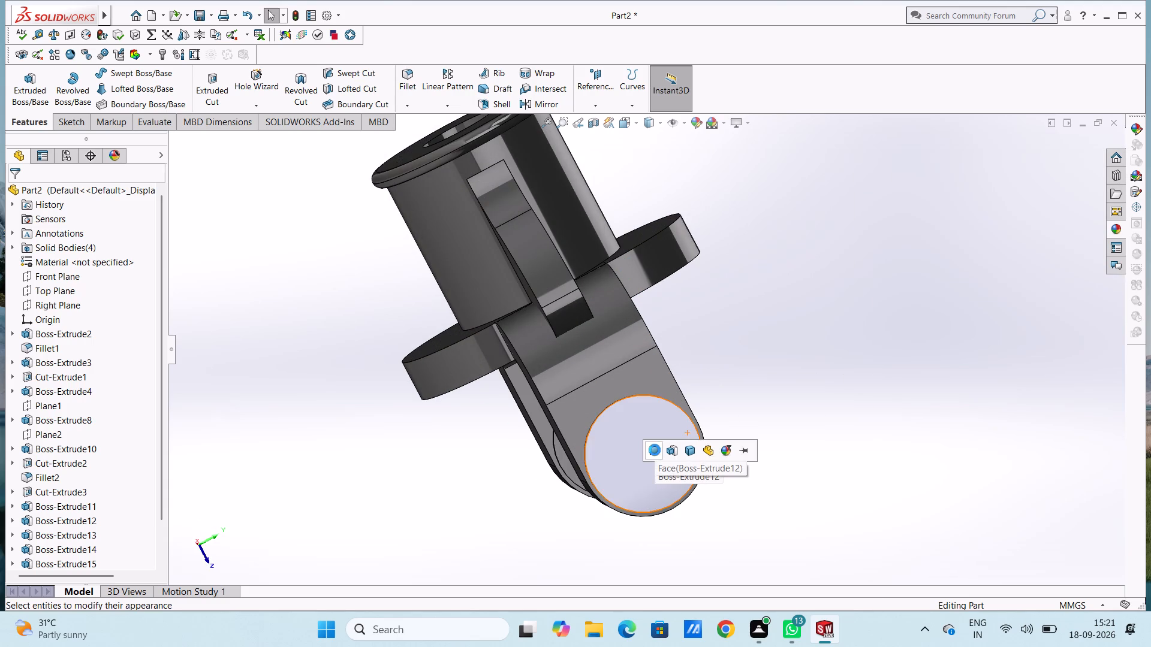
pyautogui.scroll(4, 840, 394)
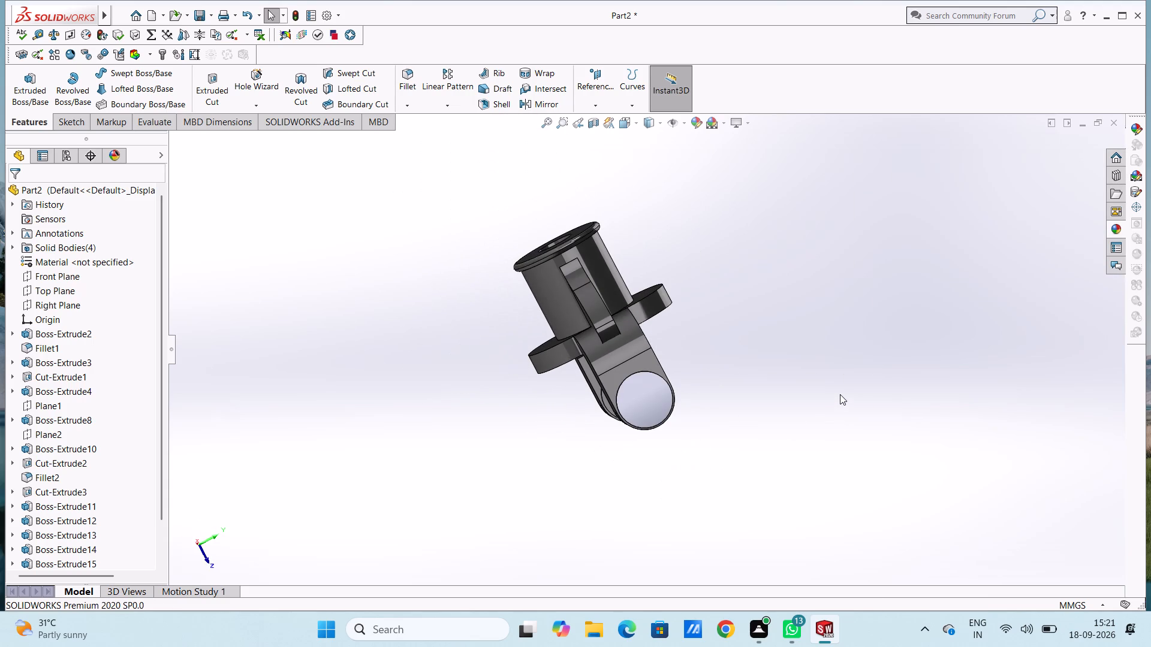
pyautogui.hotkey('ctrl', '7')
pyautogui.scroll(-2, 680, 345)
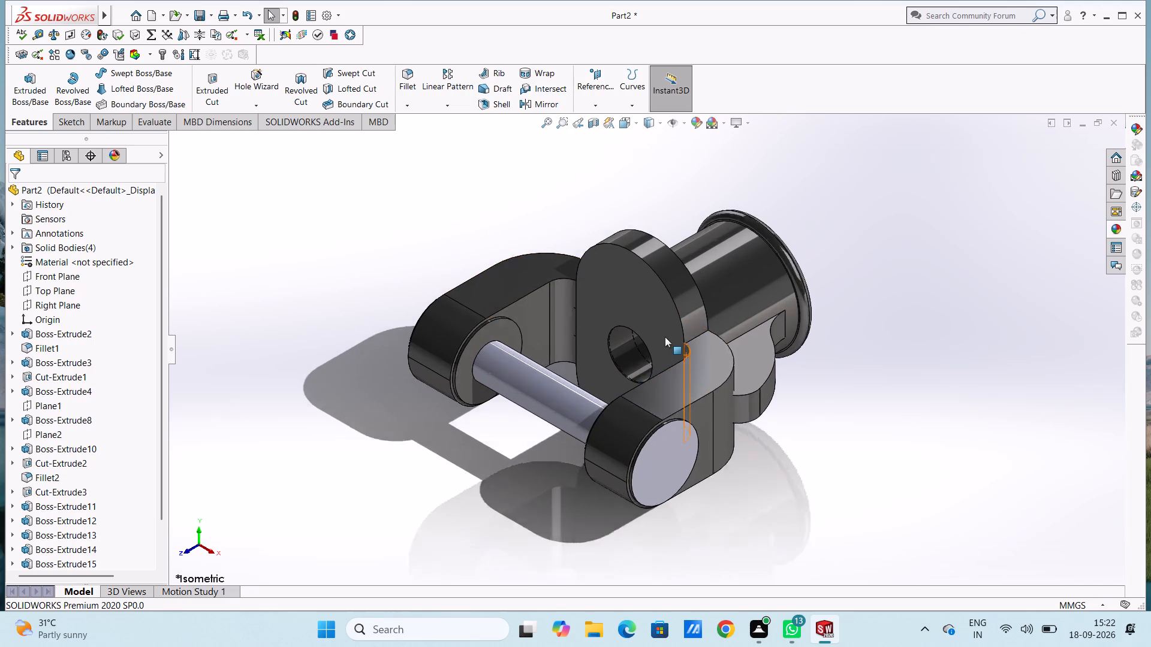
# Apply the default color appearance to the cylindrical face of the bore at the rounded plate between the fork arms.
pyautogui.scroll(-2, 665, 337)
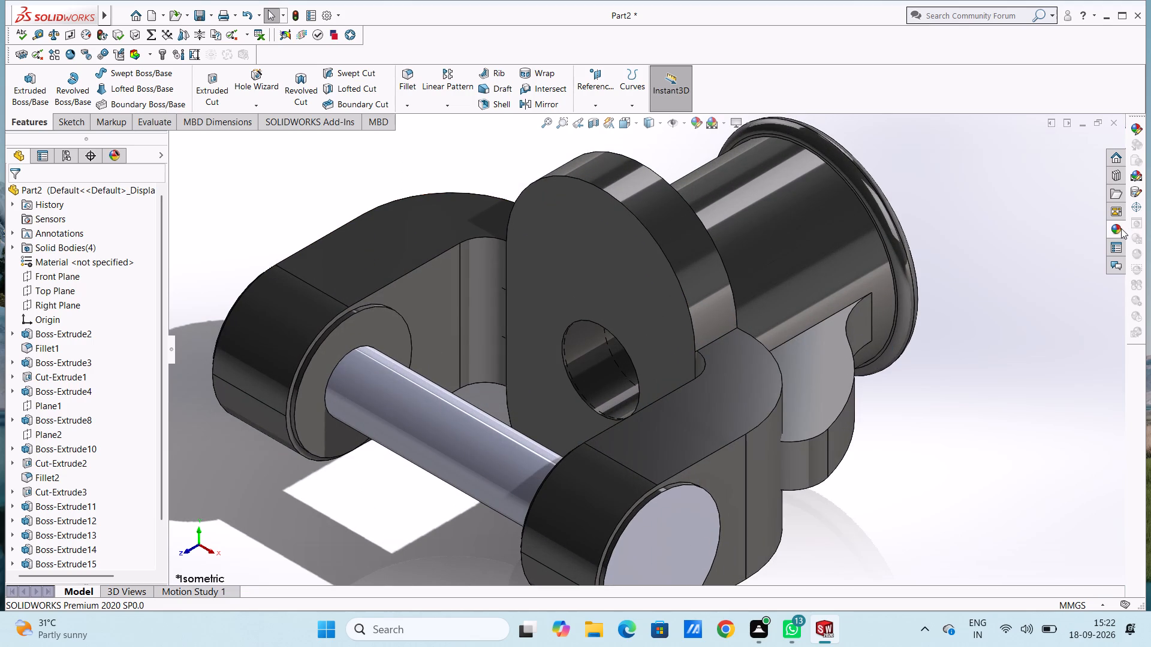
pyautogui.click(1114, 228)
pyautogui.moveTo(942, 359); pyautogui.dragTo(622, 380)
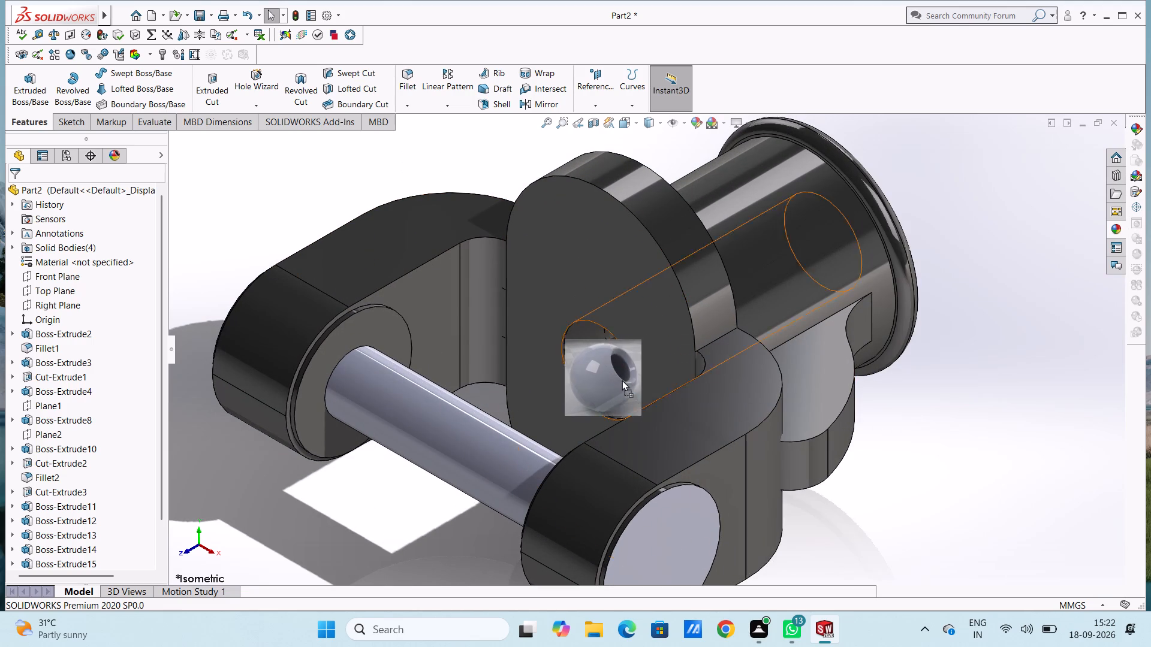
pyautogui.moveTo(622, 380); pyautogui.dragTo(614, 381)
pyautogui.click(614, 381)
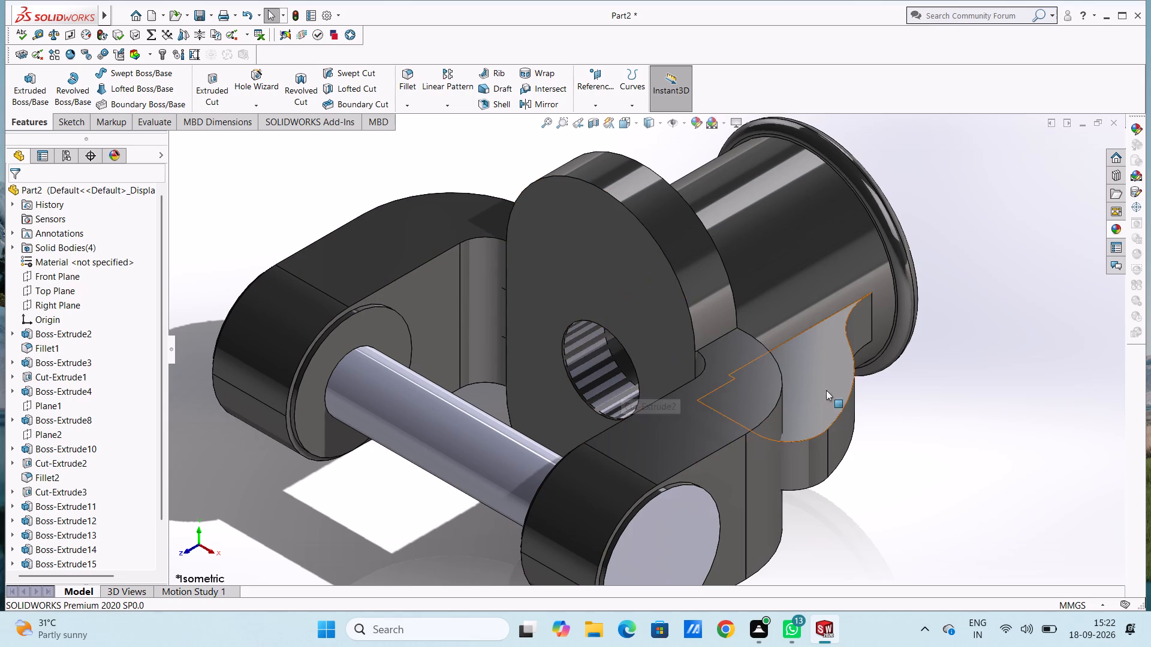
# Apply the default color appearance to the Cut-Extrude1 bore face from the flanged end of the barrel, and return to the isometric view.
pyautogui.scroll(1, 964, 364)
pyautogui.moveTo(959, 335); pyautogui.dragTo(935, 376, button='middle')
pyautogui.scroll(1, 954, 341)
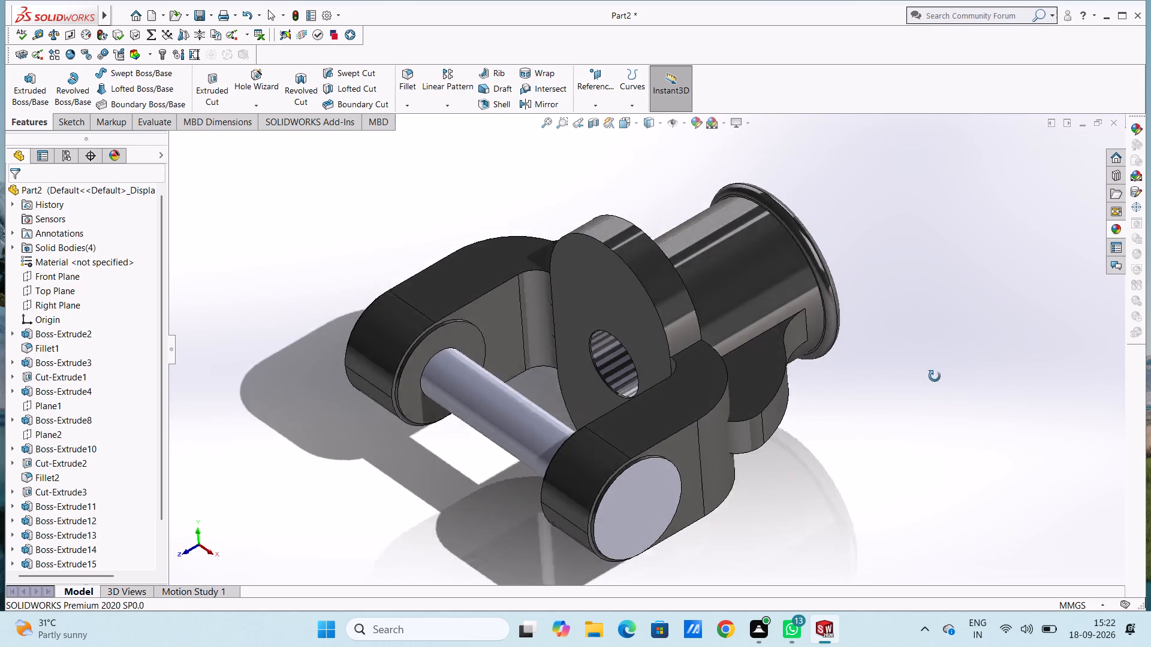
pyautogui.moveTo(935, 376); pyautogui.dragTo(837, 518, button='middle')
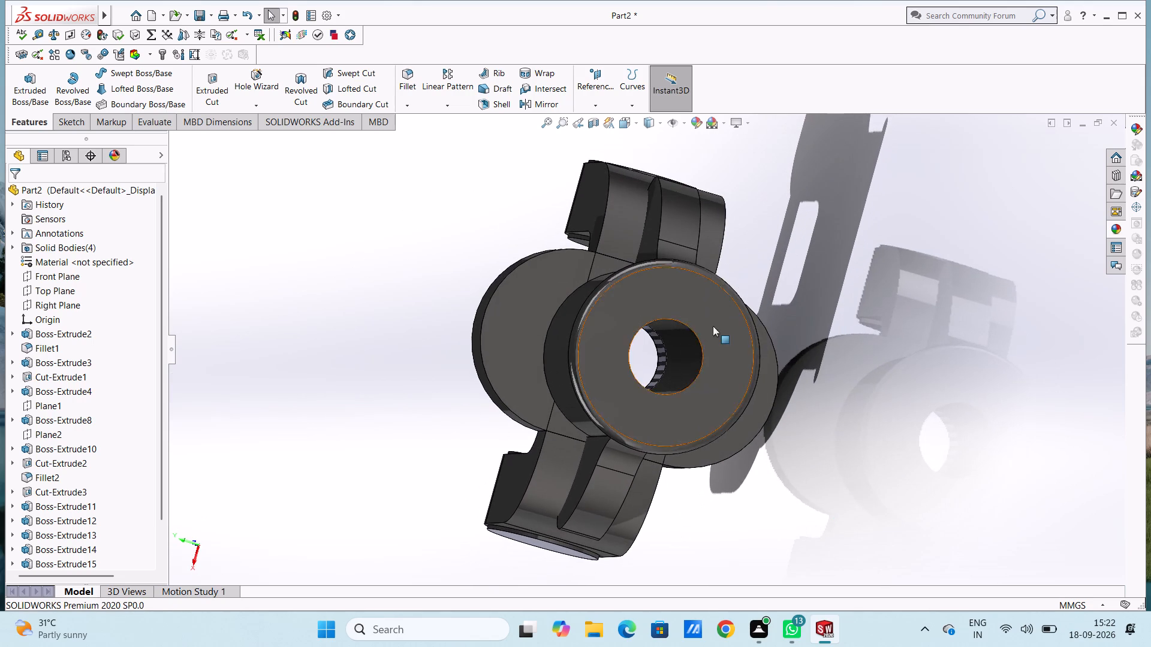
pyautogui.scroll(-3, 712, 326)
pyautogui.click(1115, 228)
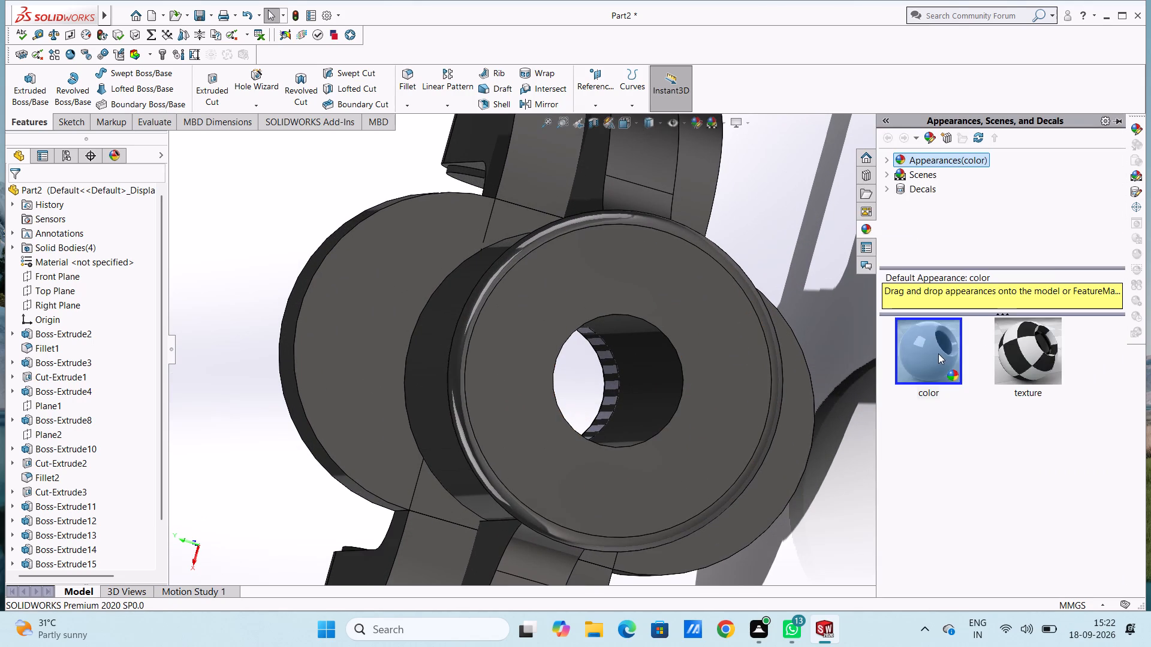
pyautogui.moveTo(938, 353); pyautogui.dragTo(657, 375)
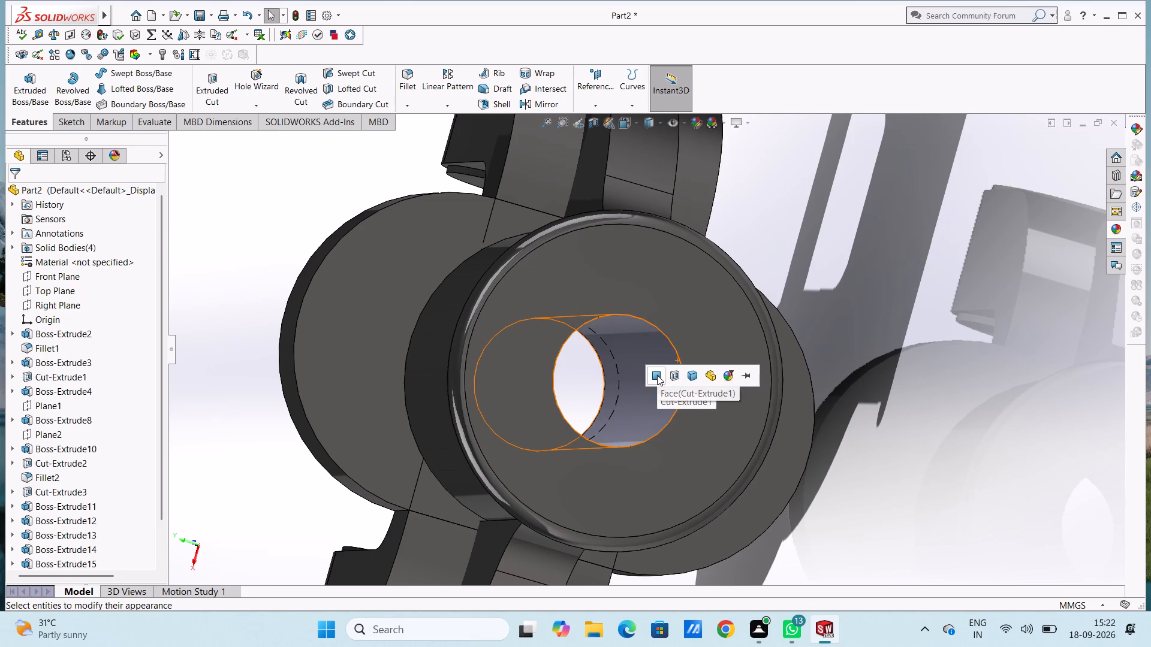
pyautogui.click(657, 375)
pyautogui.scroll(4, 848, 348)
pyautogui.moveTo(857, 349); pyautogui.dragTo(1005, 334, button='middle')
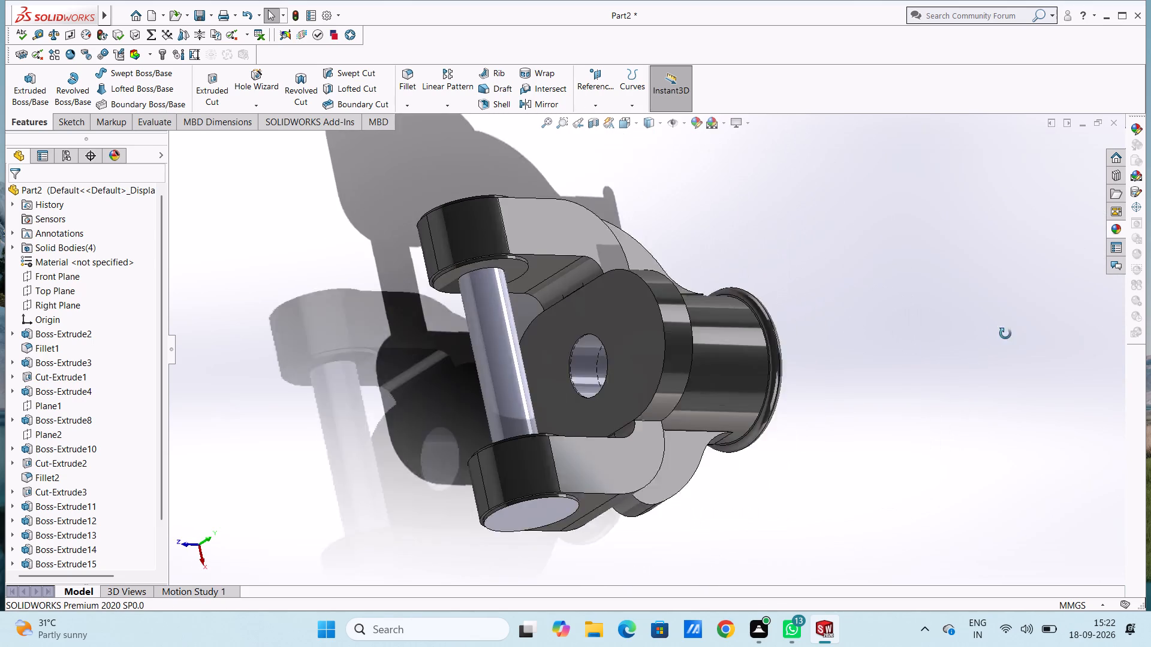
pyautogui.moveTo(1005, 334); pyautogui.dragTo(1030, 337, button='middle')
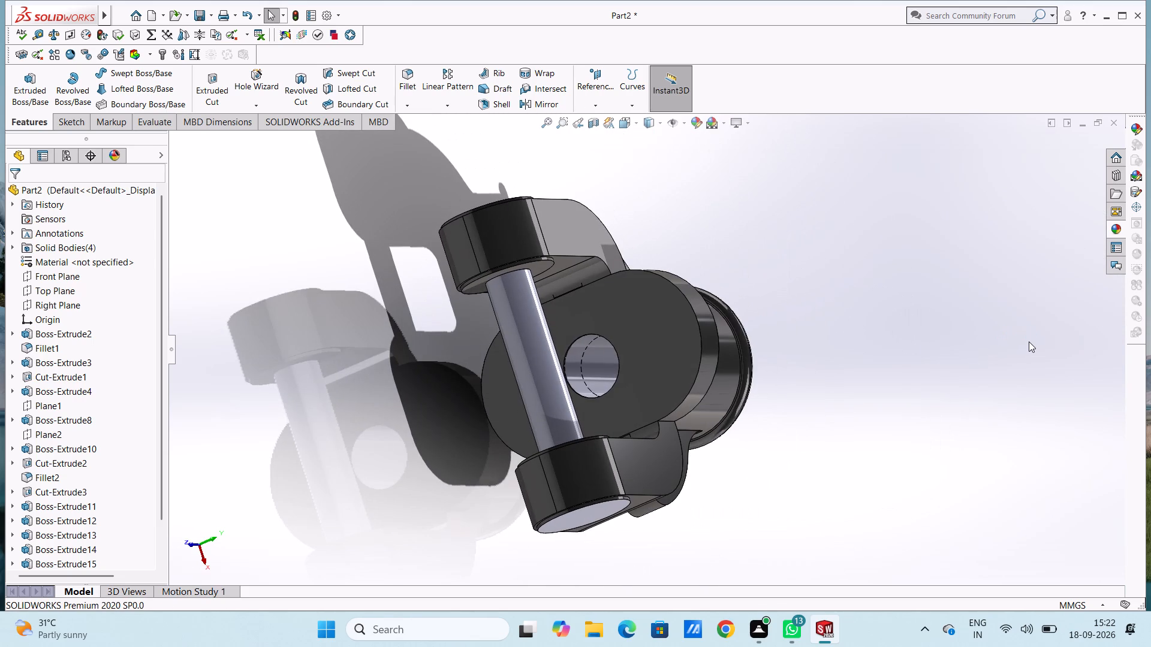
pyautogui.hotkey('ctrl', '7')
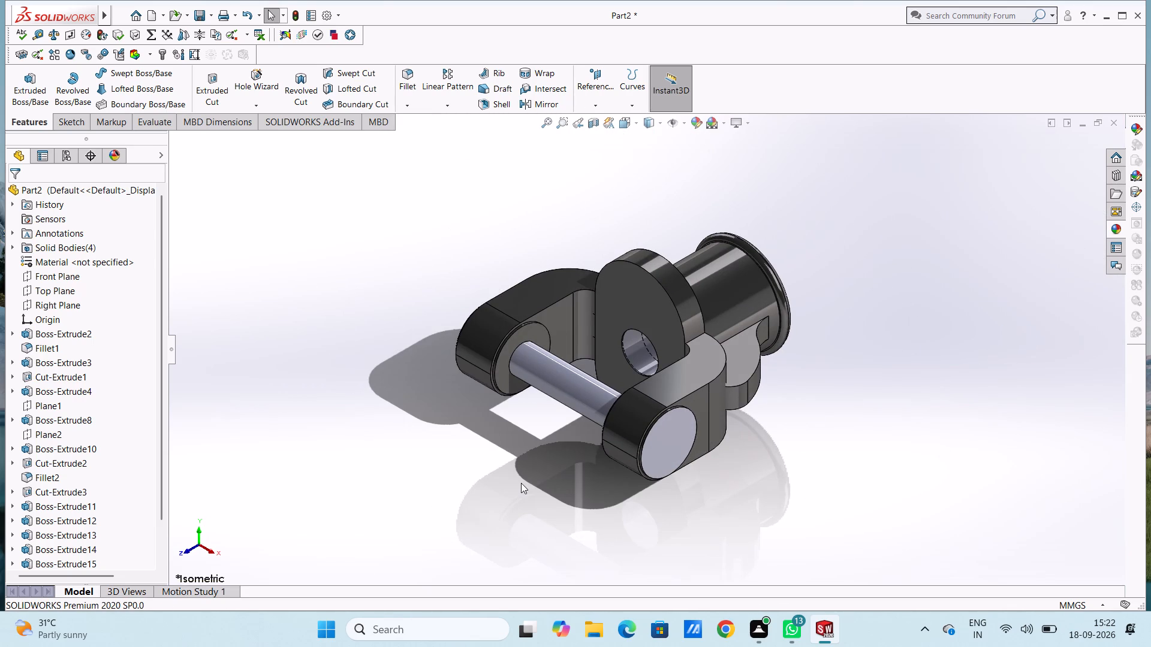
# Create a reference plane offset 43.5 mm above the Top Plane.
pyautogui.hotkey('ctrl', '4')
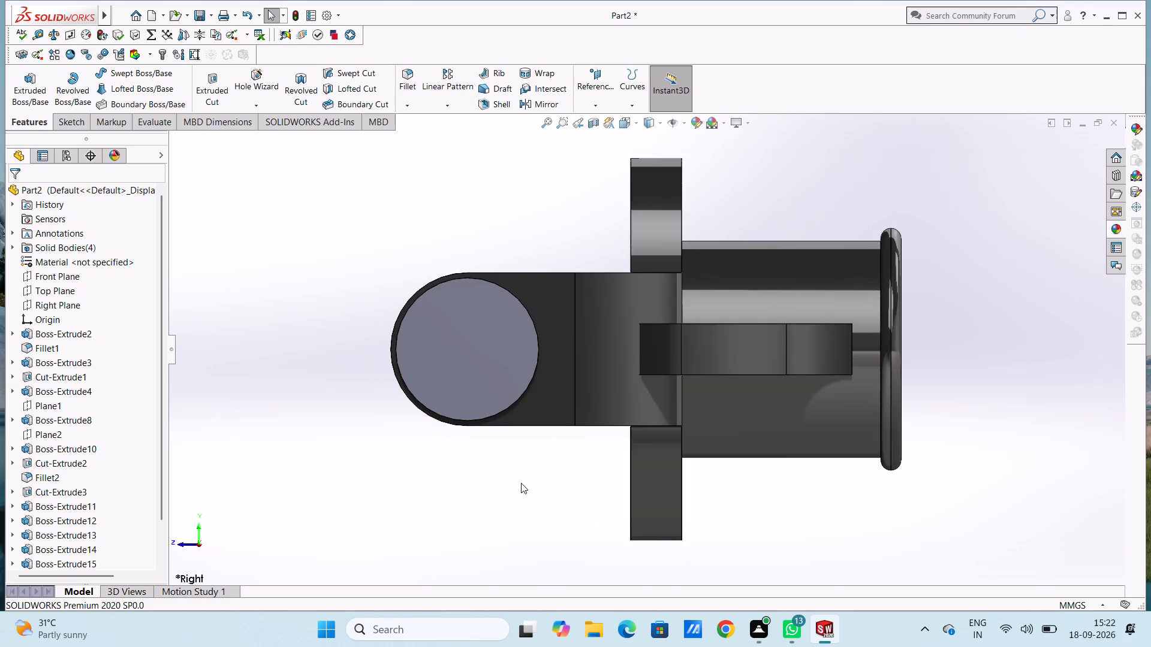
pyautogui.click(592, 74)
pyautogui.click(602, 120)
pyautogui.click(202, 142)
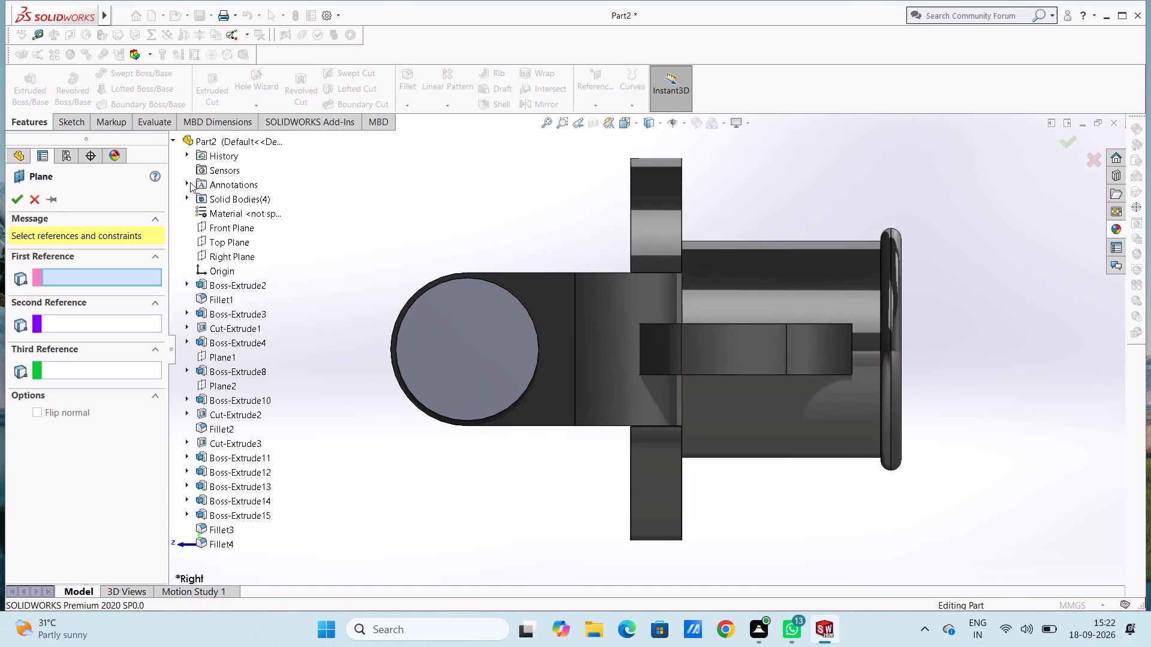
pyautogui.click(242, 242)
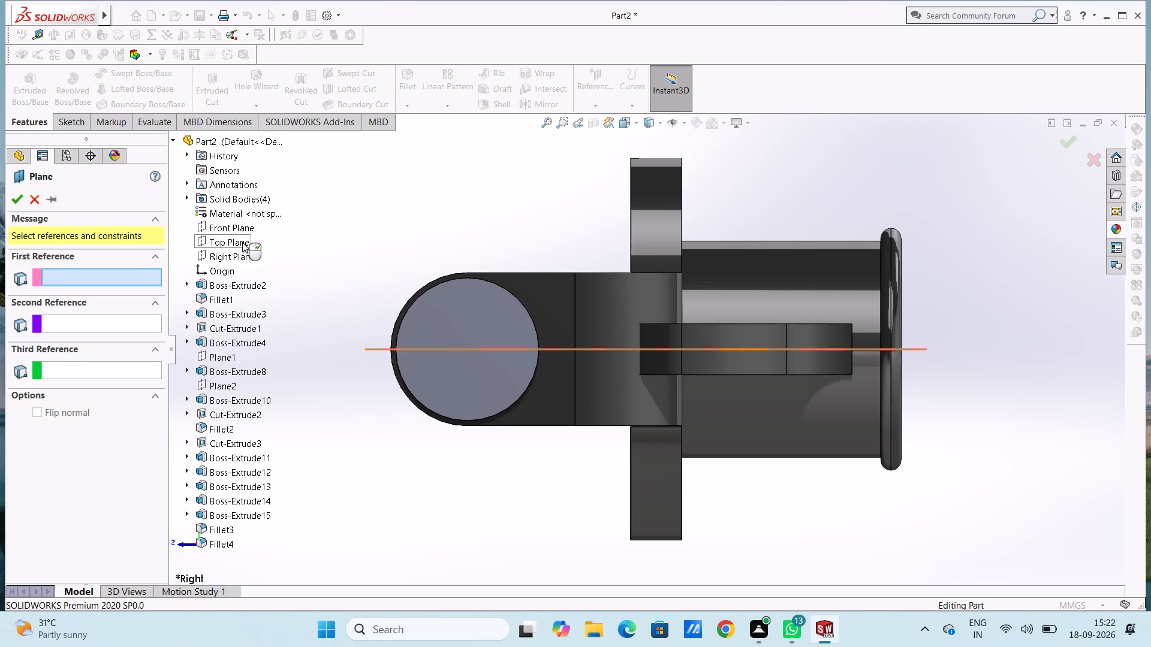
pyautogui.doubleClick(113, 387)
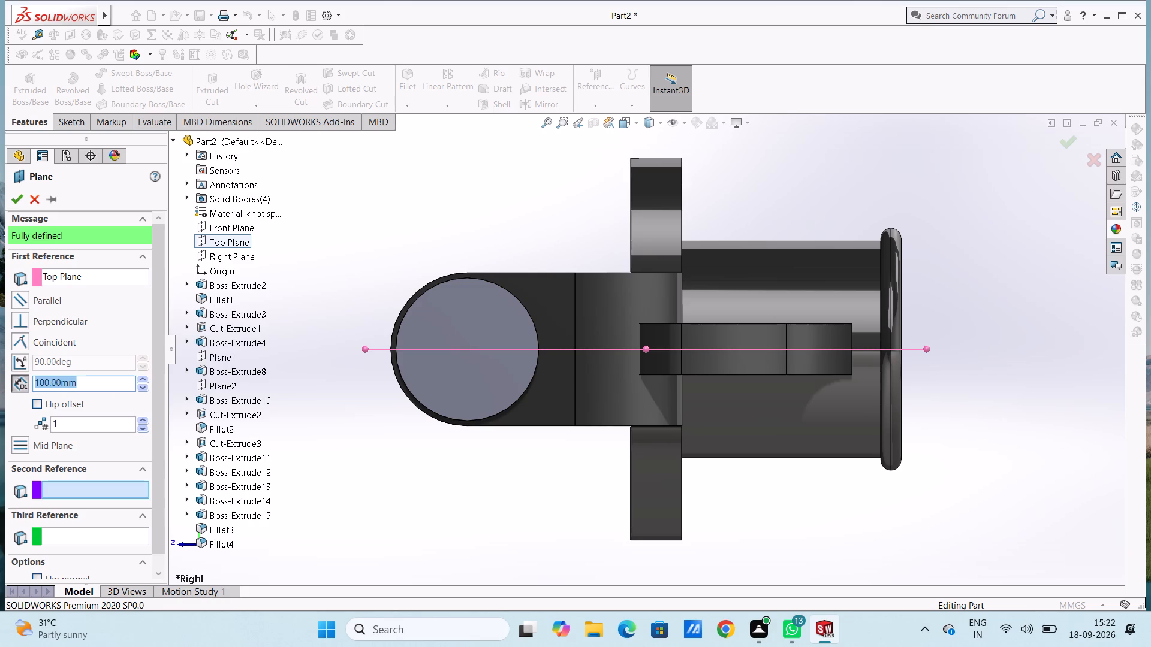
pyautogui.press('4')
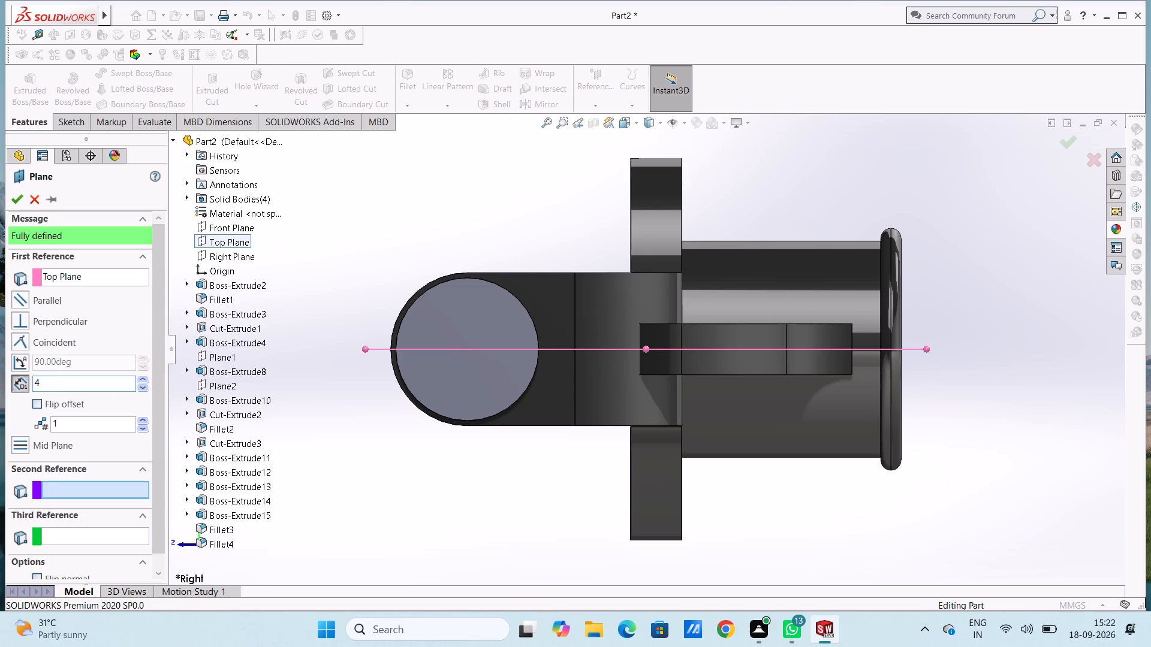
pyautogui.press('5')
pyautogui.press('Return')
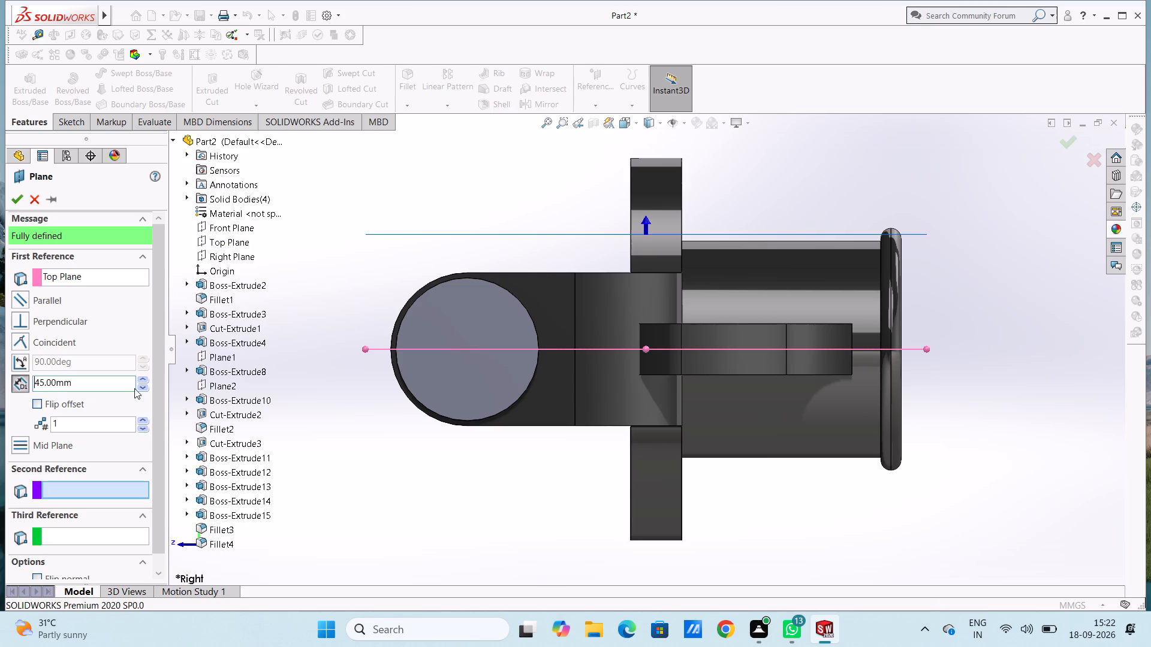
pyautogui.doubleClick(107, 382)
pyautogui.write('43.5')
pyautogui.press('Return')
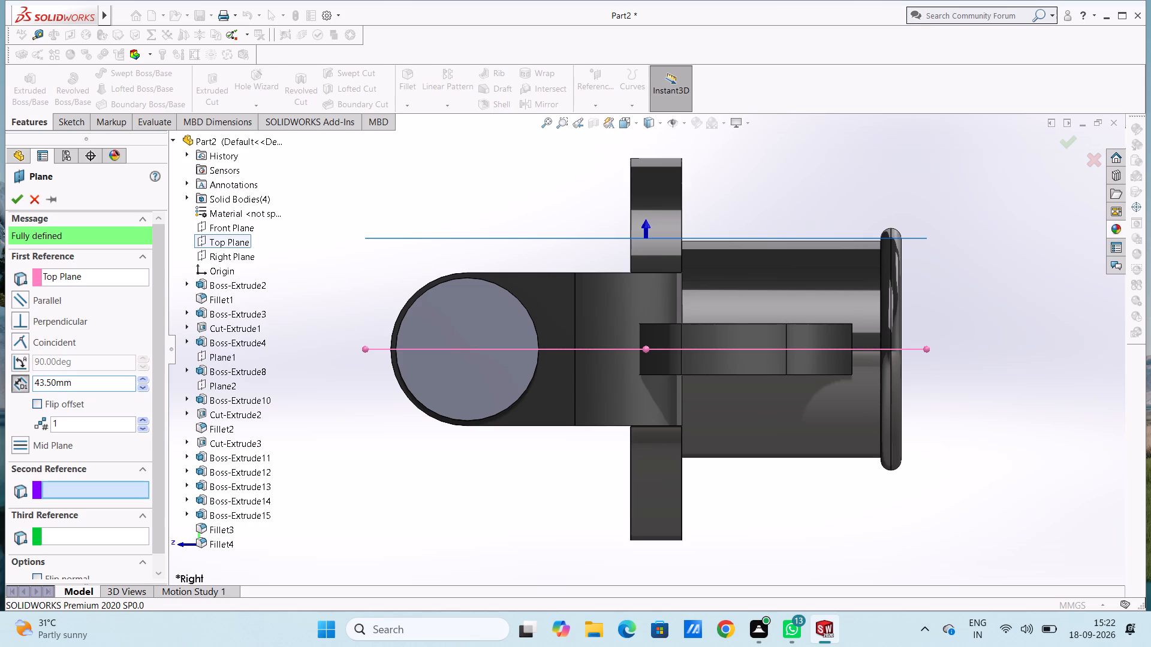
pyautogui.click(13, 201)
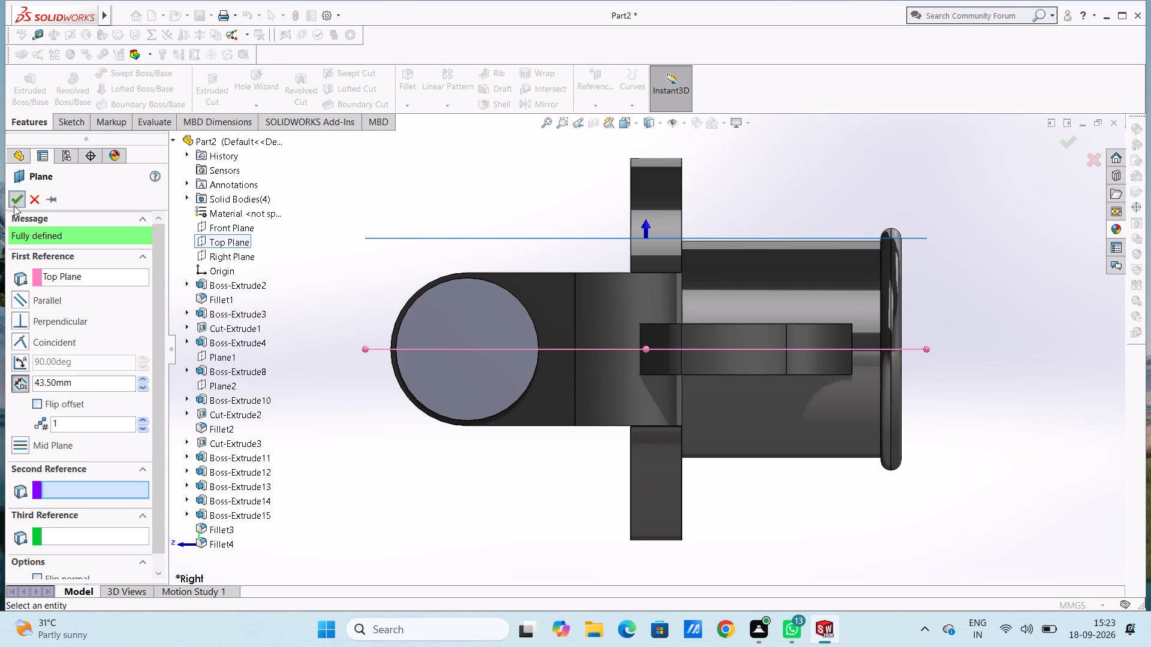
pyautogui.click(327, 220)
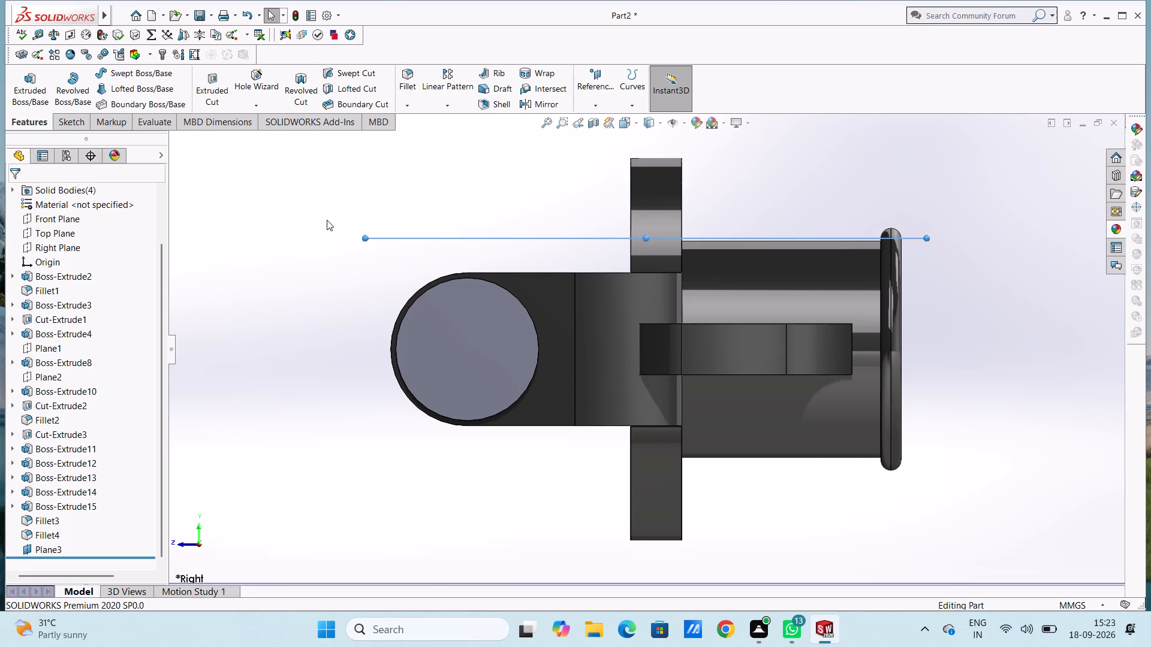
# Sketch a circle of 8 mm radius on the new offset plane, centred over the barrel's axis about 44 mm from the origin.
pyautogui.hotkey('ctrl', '5')
pyautogui.click(512, 225)
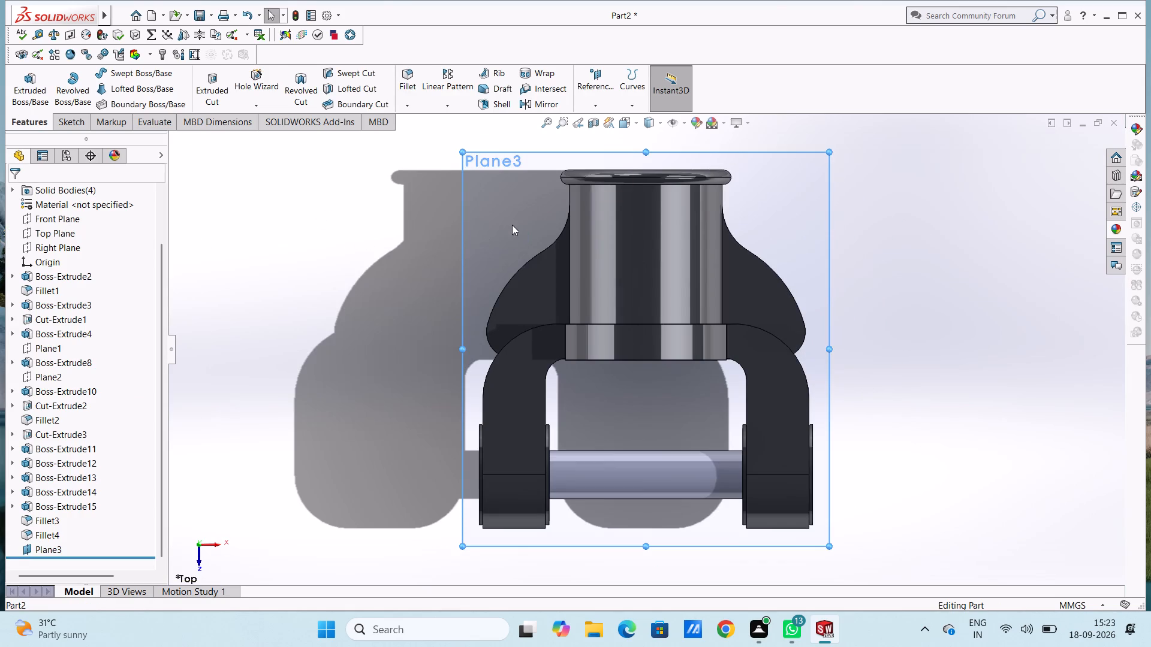
pyautogui.click(569, 191)
pyautogui.click(343, 245)
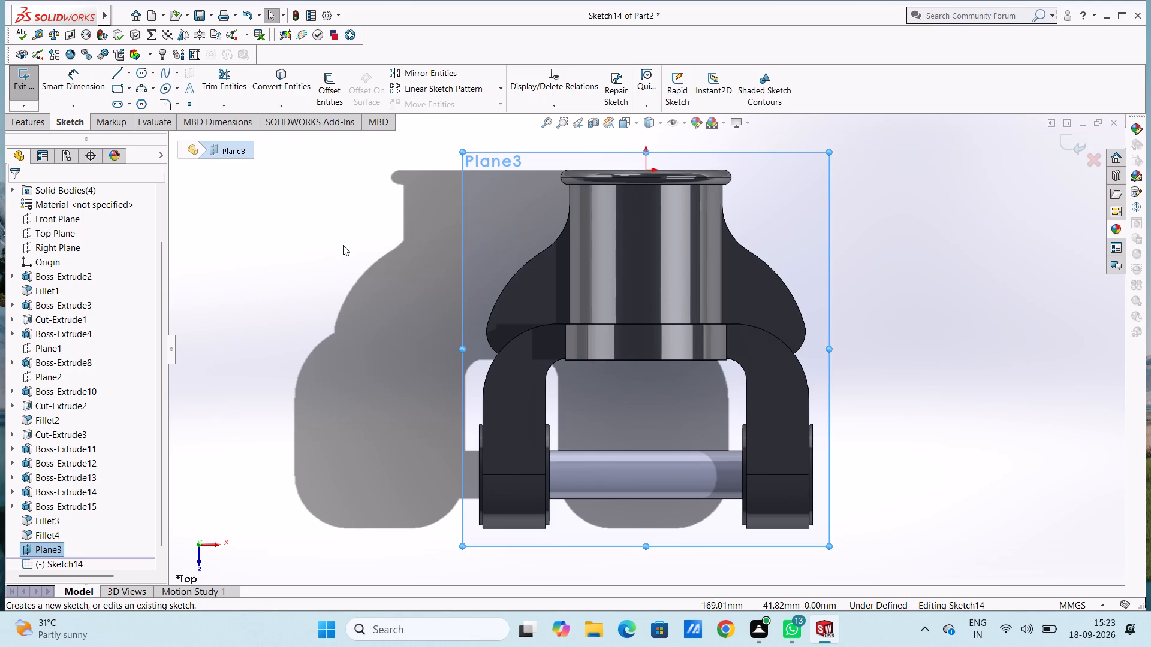
pyautogui.click(143, 75)
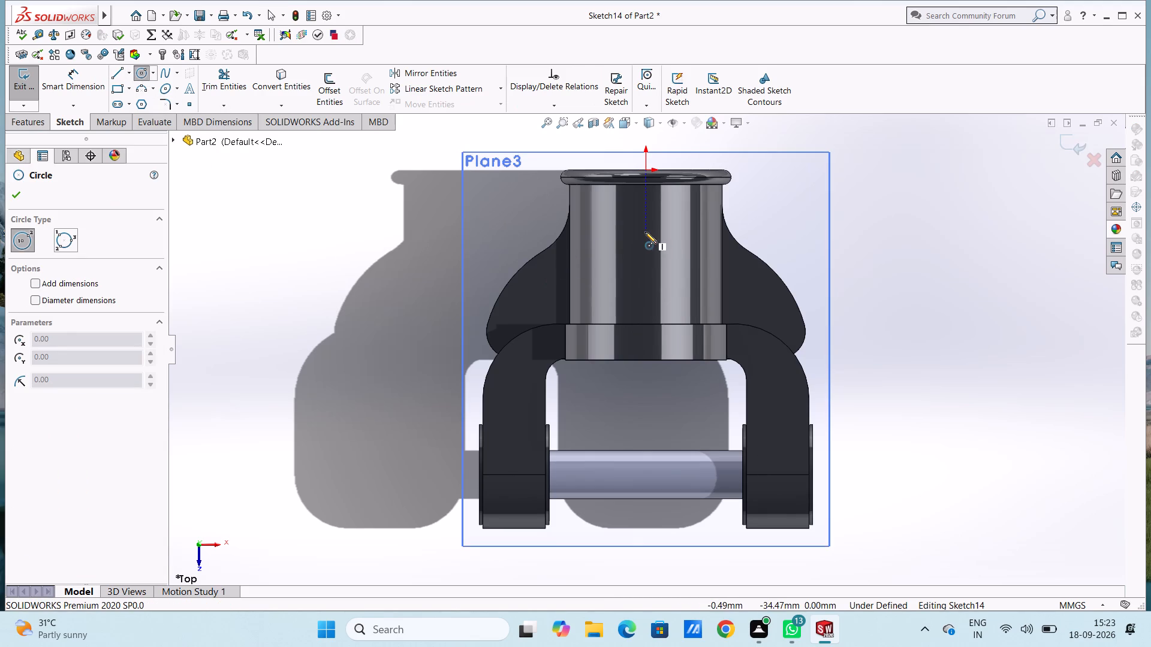
pyautogui.click(646, 249)
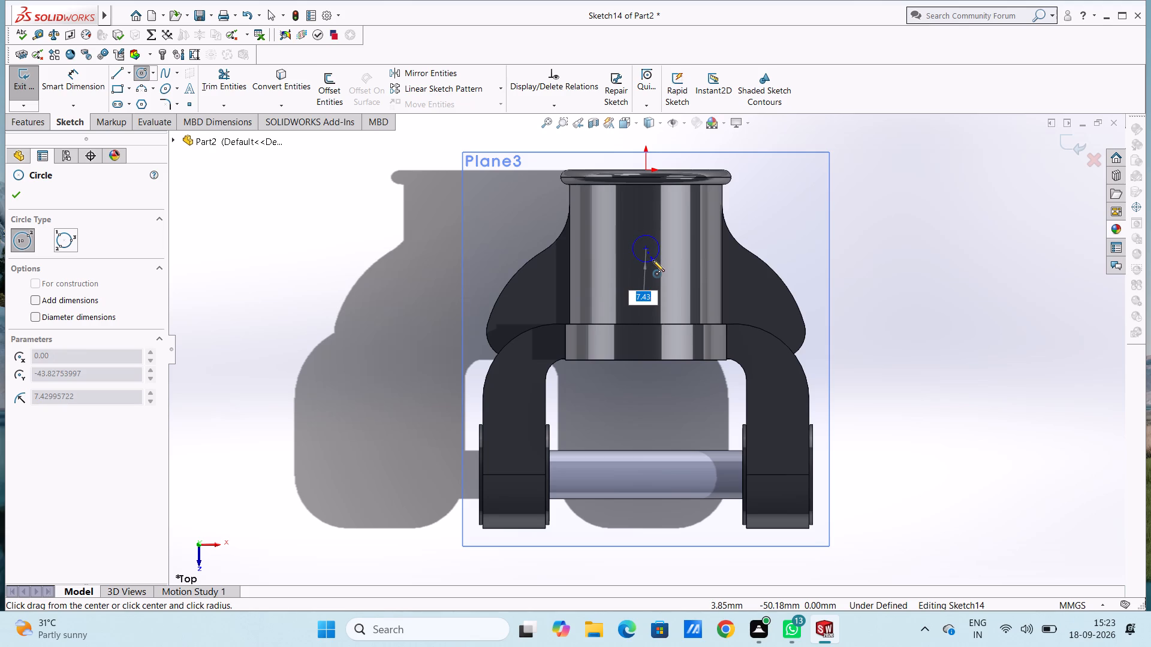
pyautogui.press('8')
pyautogui.press('Return')
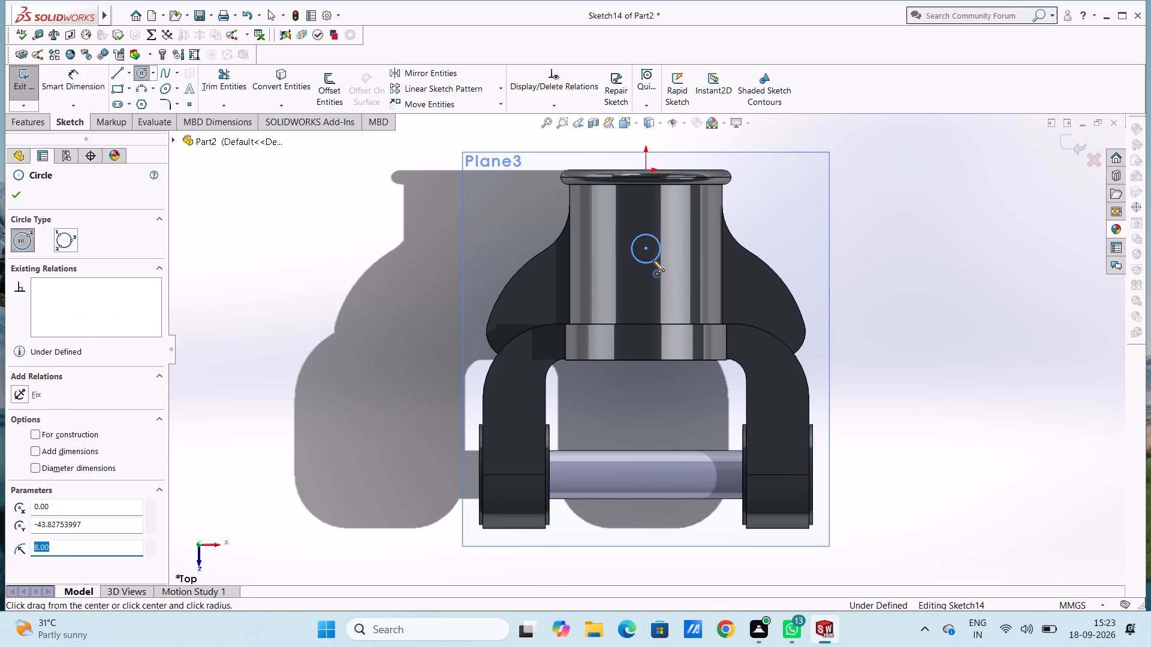
pyautogui.press('Escape')
pyautogui.press('Escape')
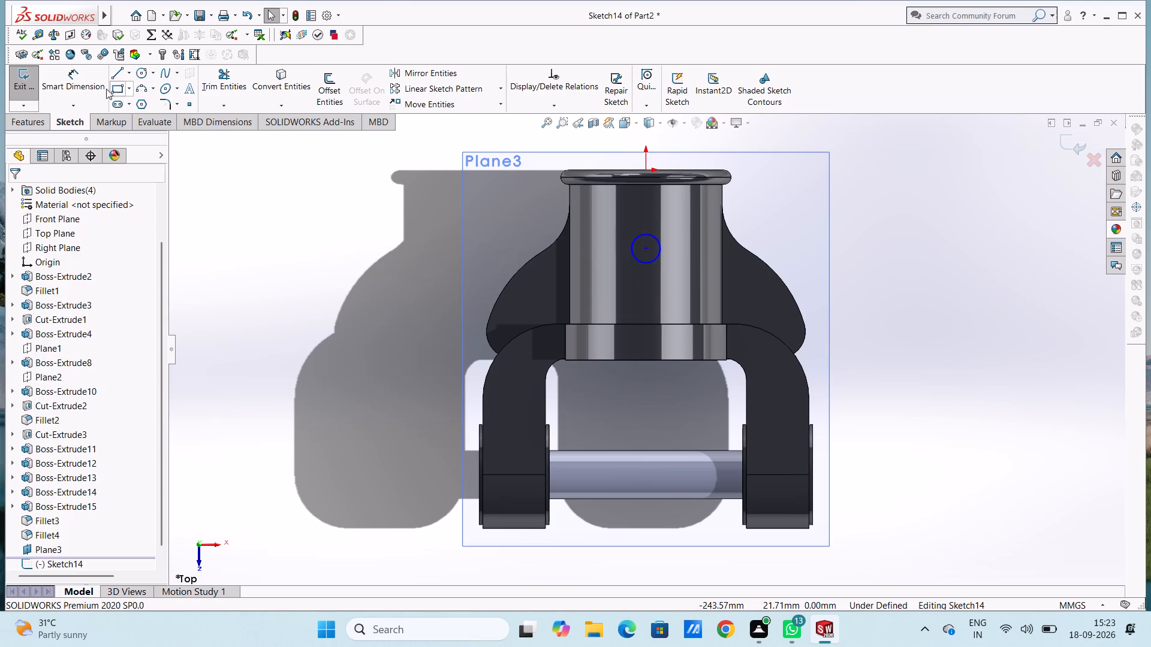
# Dimension the circle's diameter at 16 mm.
pyautogui.click(78, 76)
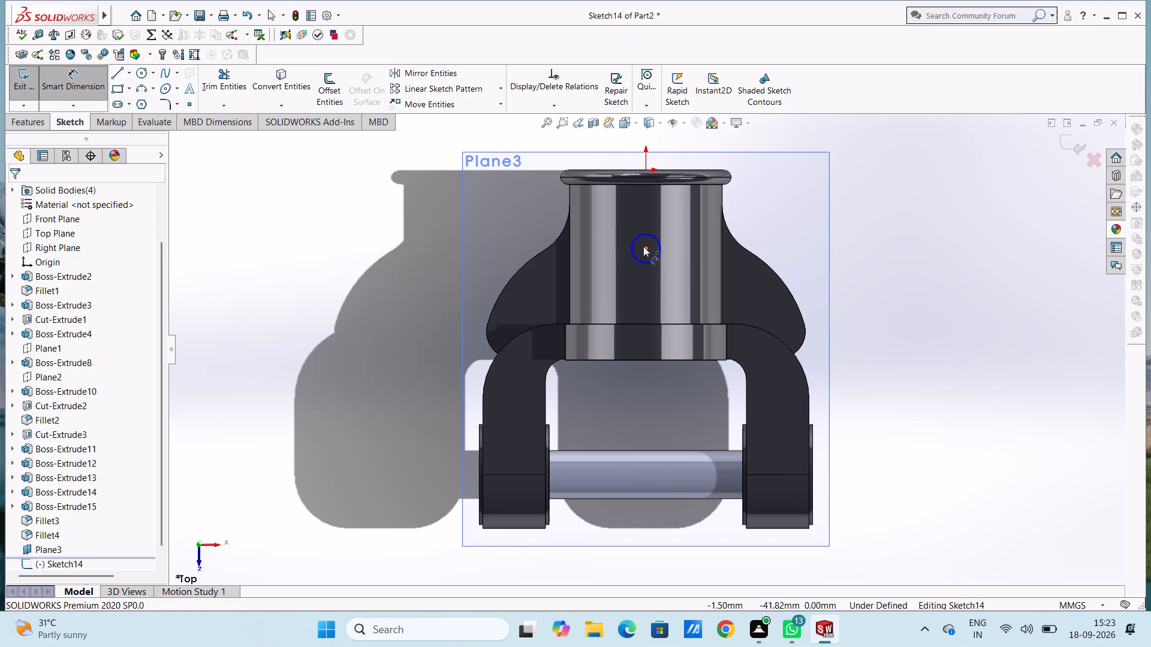
pyautogui.click(640, 261)
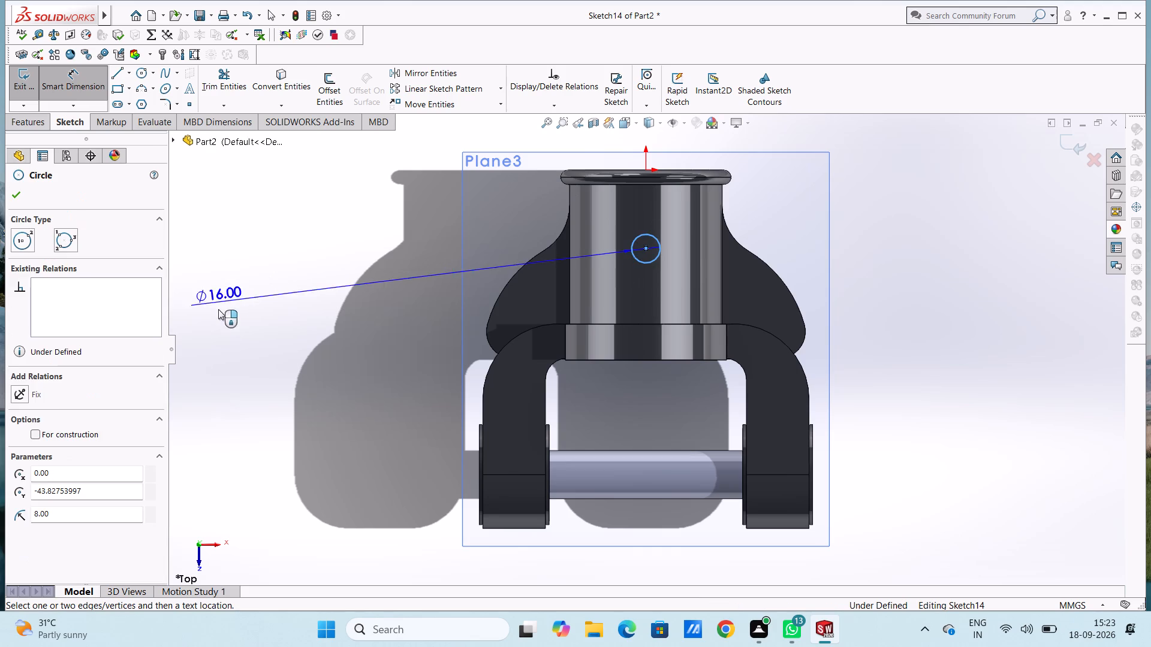
pyautogui.click(305, 331)
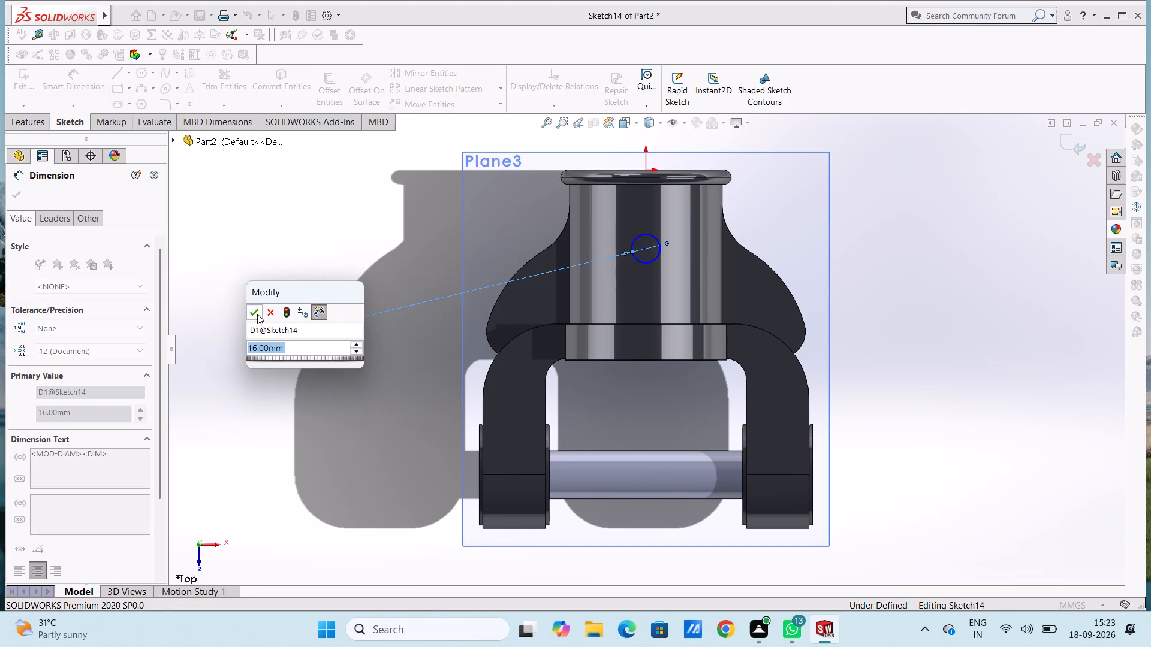
pyautogui.click(257, 314)
pyautogui.click(349, 229)
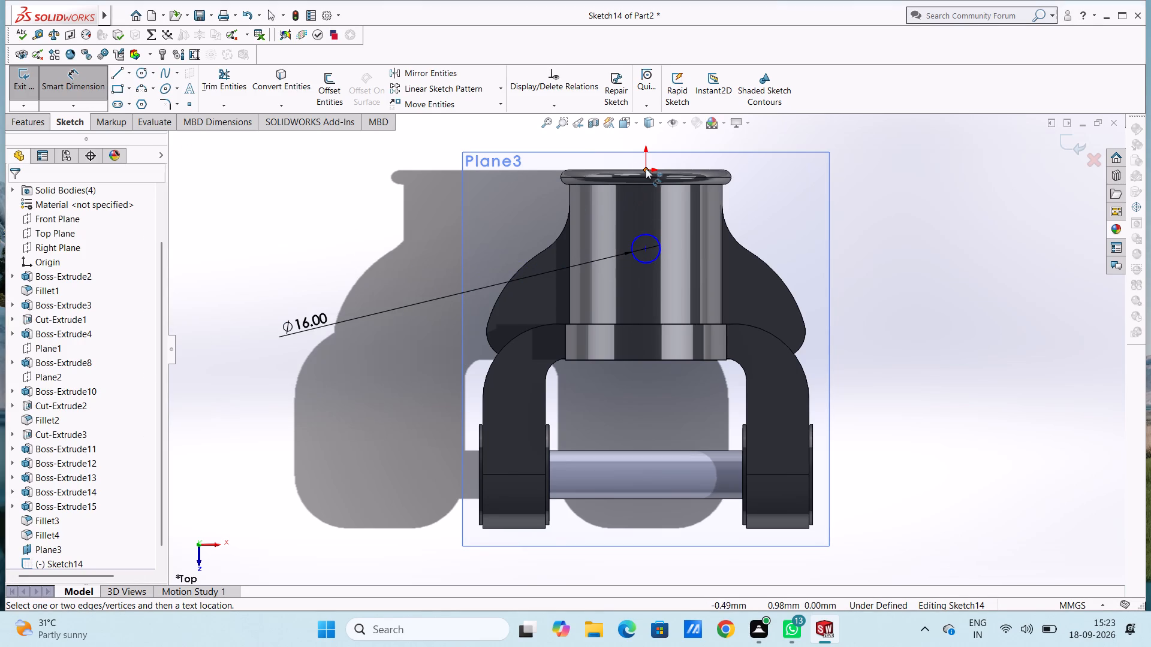
# Dimension the circle's centre 38 mm from the origin along the barrel's axis.
pyautogui.click(646, 168)
pyautogui.click(648, 246)
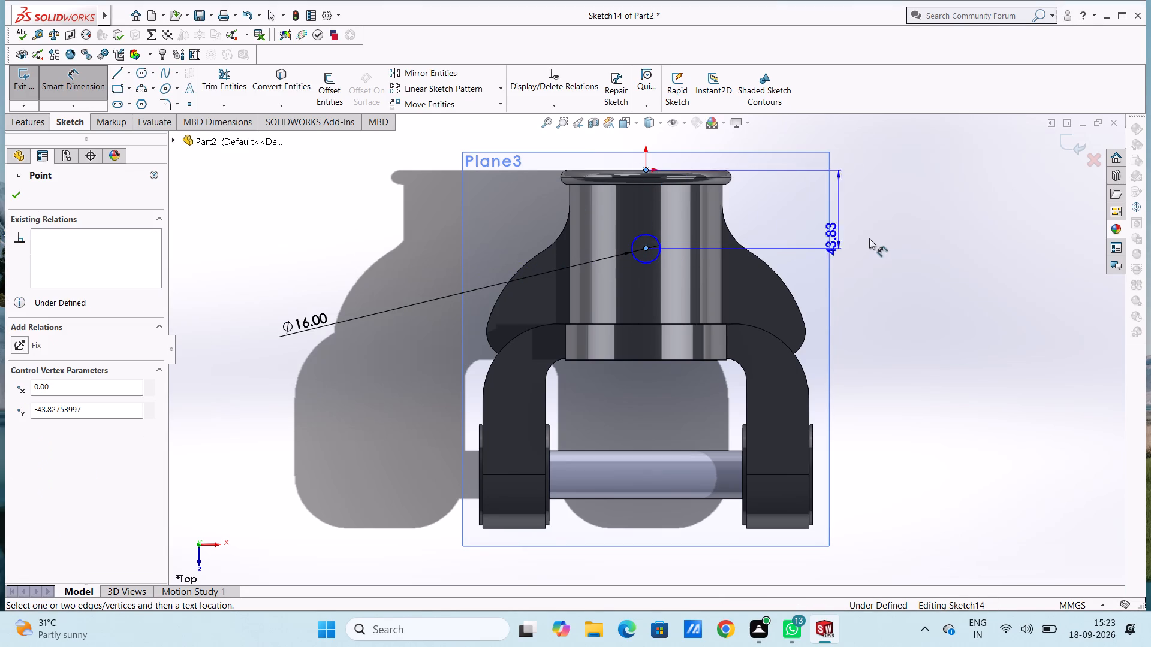
pyautogui.click(913, 240)
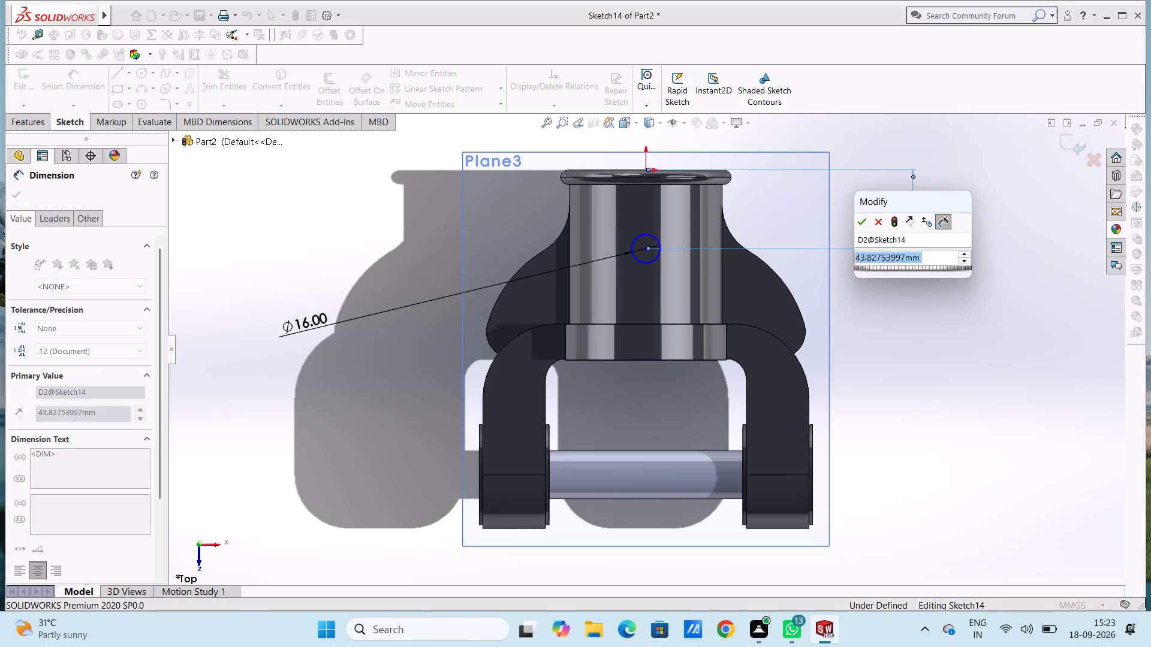
pyautogui.write('38')
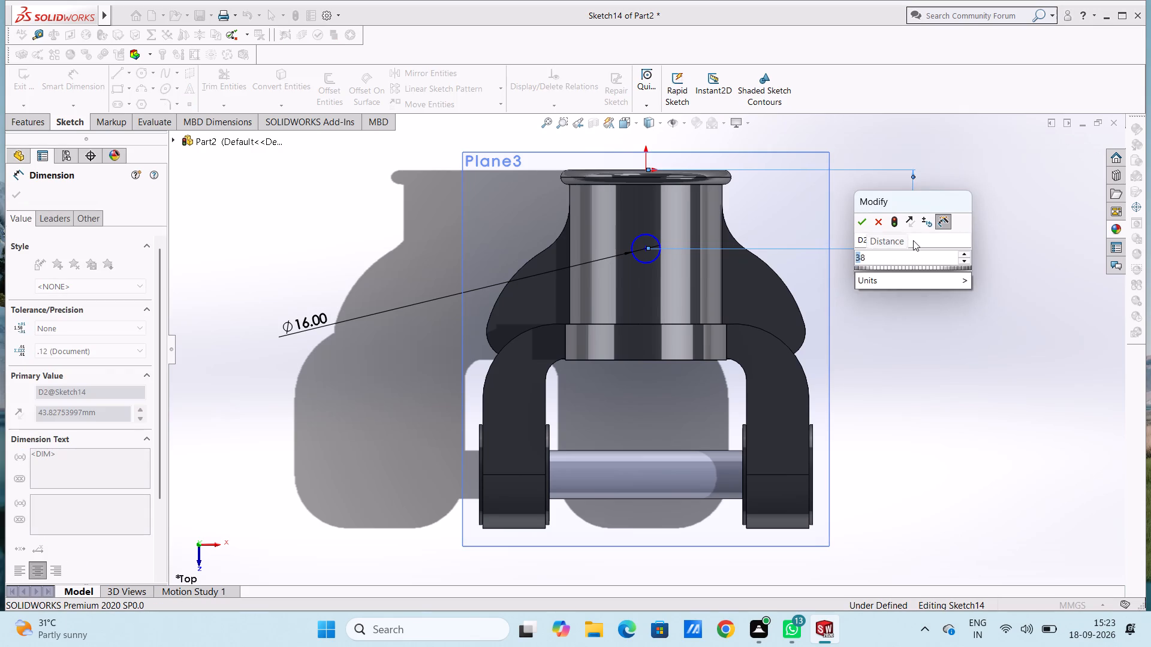
pyautogui.press('Return')
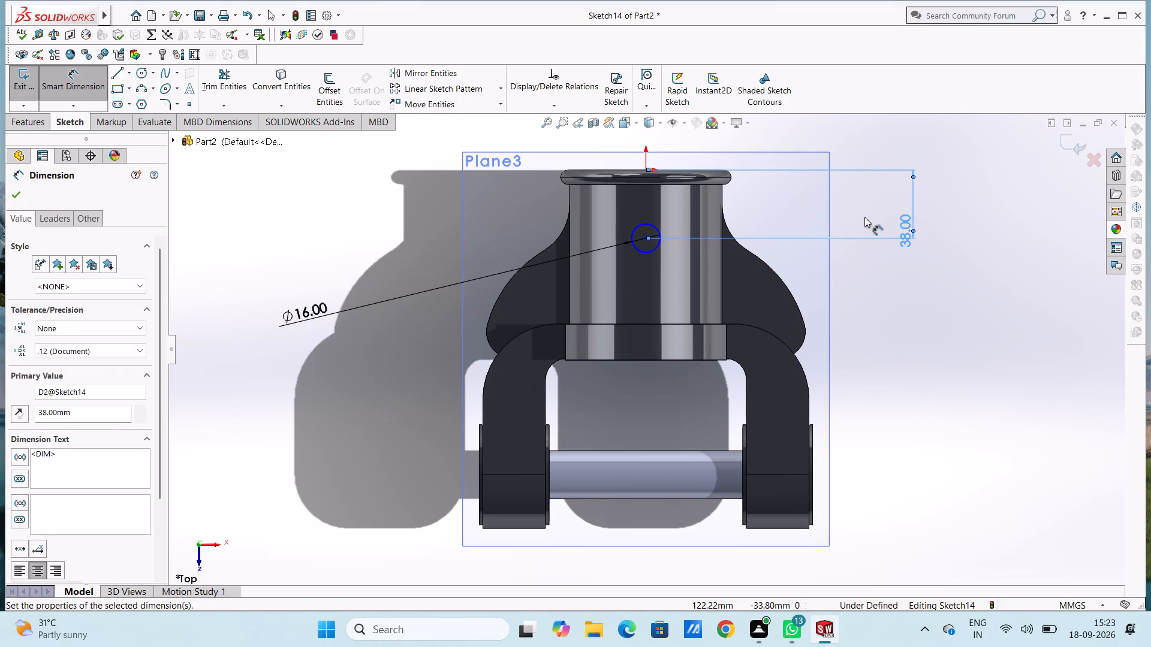
# Dimension the distance from the circle's centre to the barrel's straight side edge, accepting the proposed value.
pyautogui.click(871, 199)
pyautogui.click(647, 240)
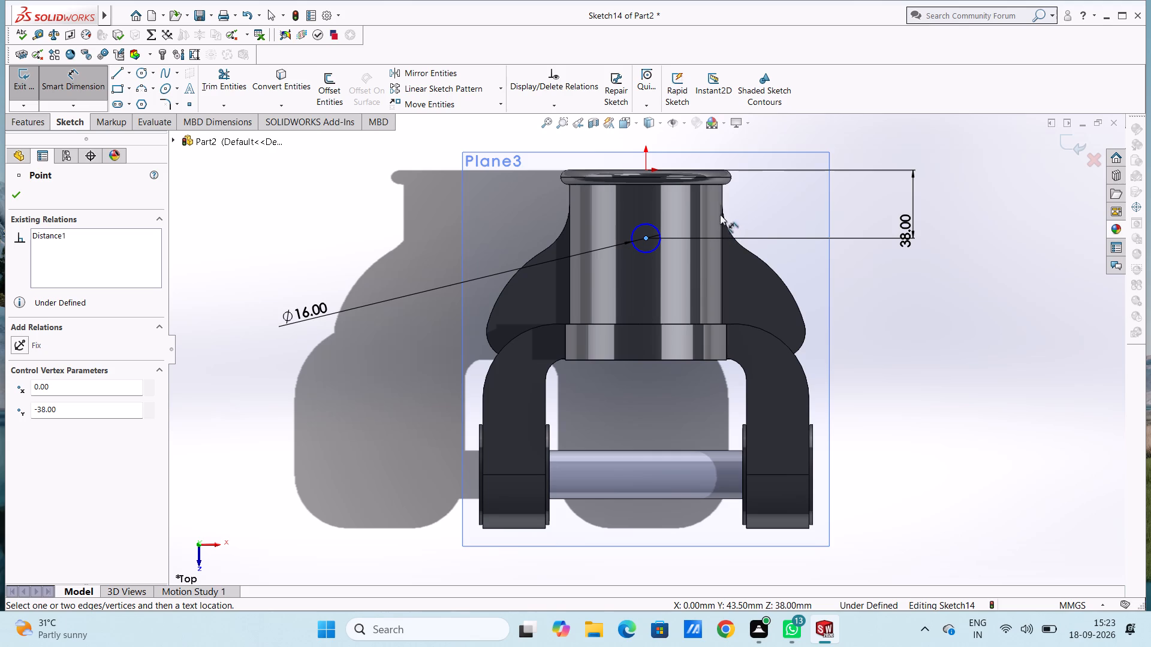
pyautogui.click(723, 191)
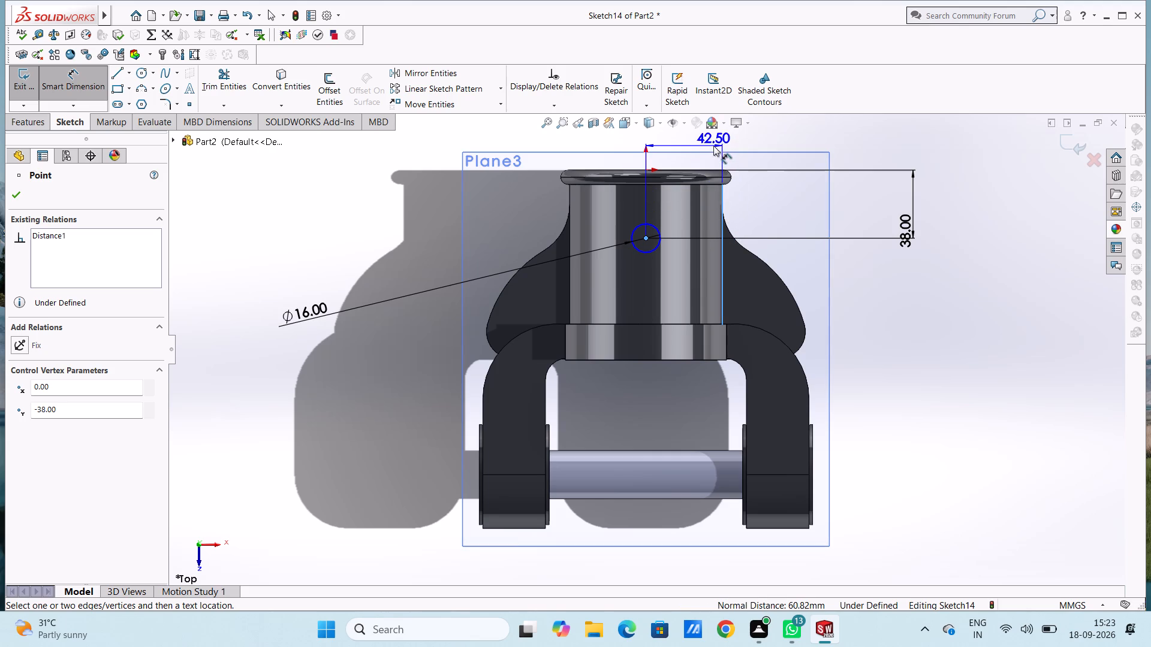
pyautogui.click(713, 146)
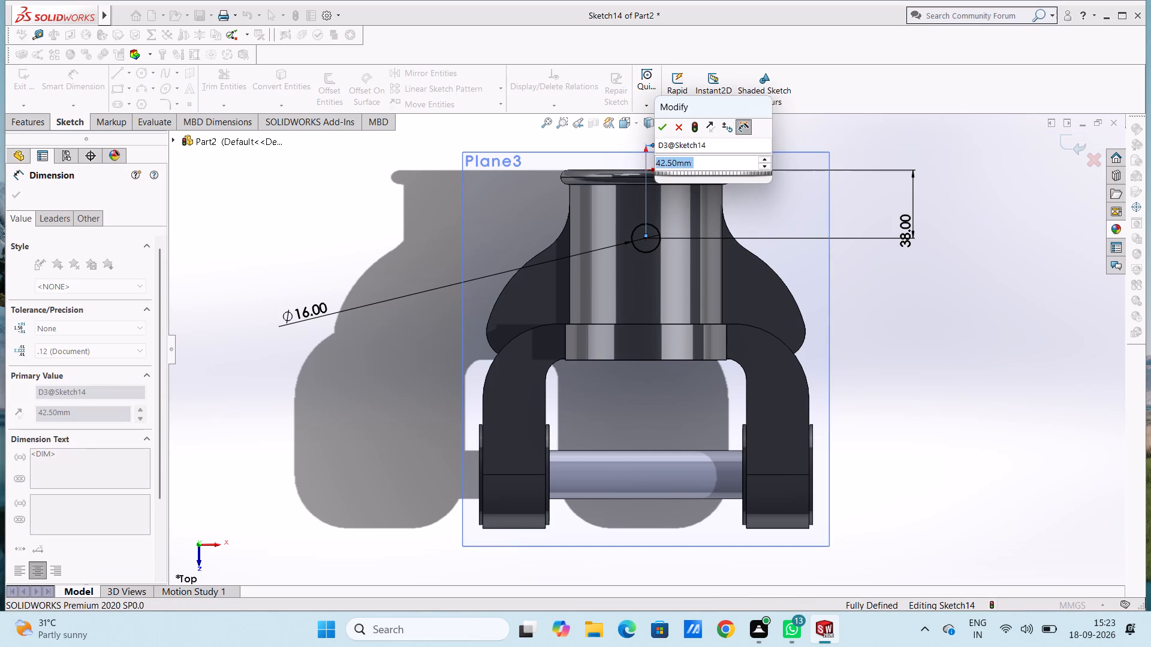
pyautogui.click(659, 136)
pyautogui.click(660, 131)
pyautogui.click(972, 278)
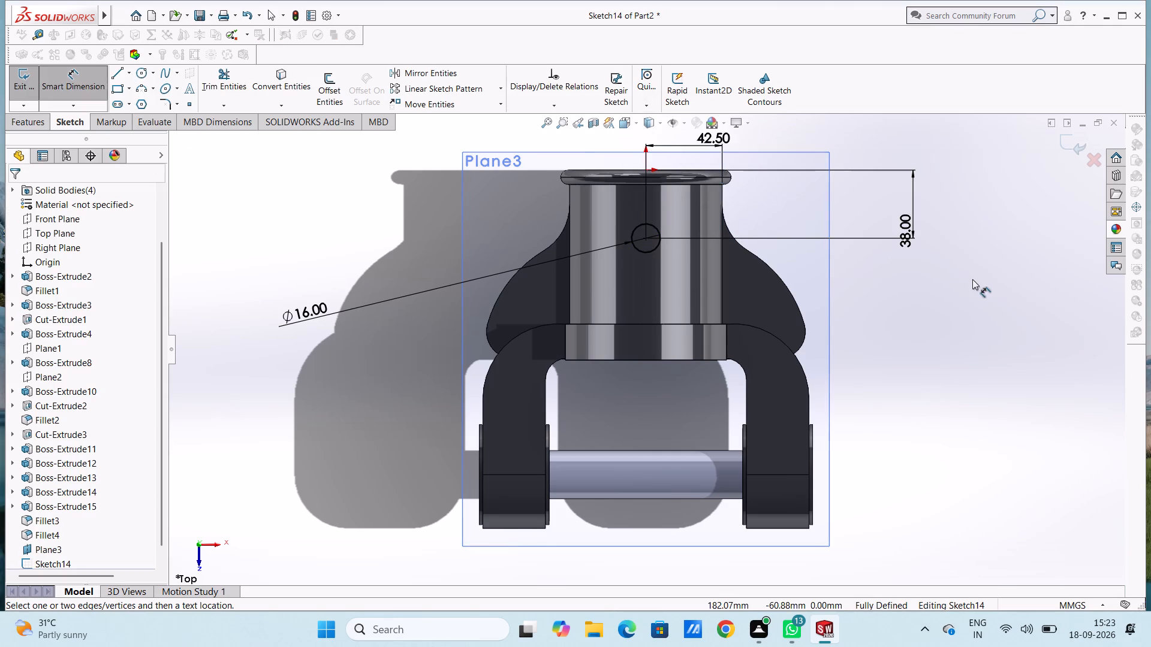
# Extrude-cut the 16 mm circle into the barrel wall with a blind depth of 39 mm.
pyautogui.moveTo(974, 283); pyautogui.dragTo(954, 491, button='middle')
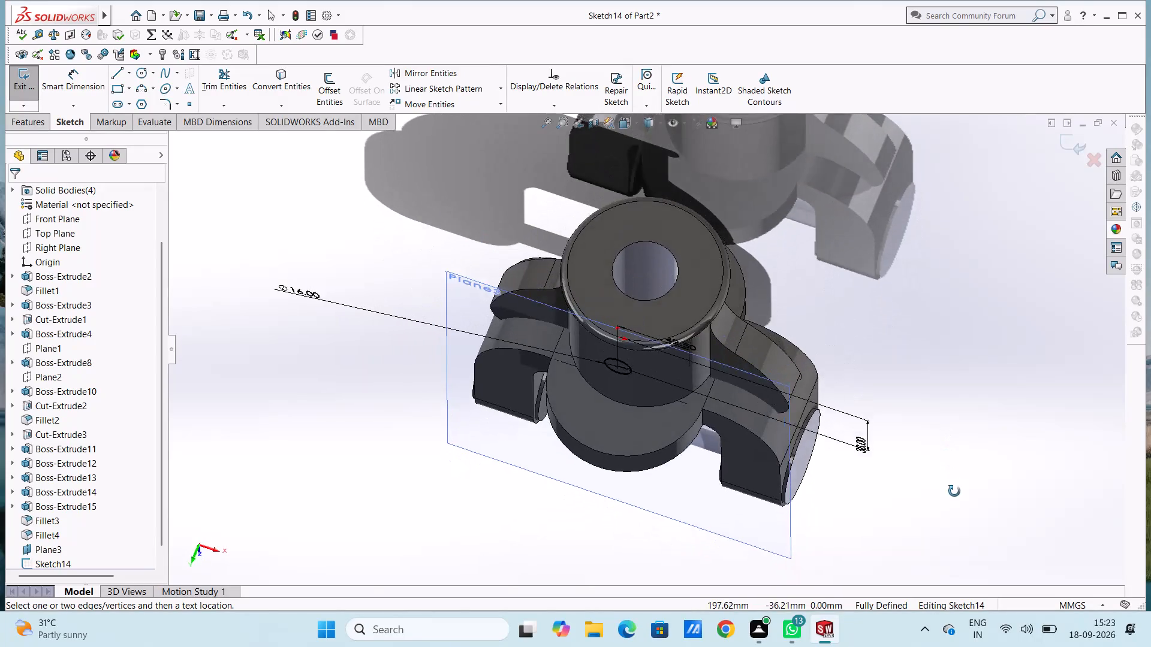
pyautogui.moveTo(954, 491); pyautogui.dragTo(955, 491, button='middle')
pyautogui.moveTo(870, 310); pyautogui.dragTo(873, 355, button='middle')
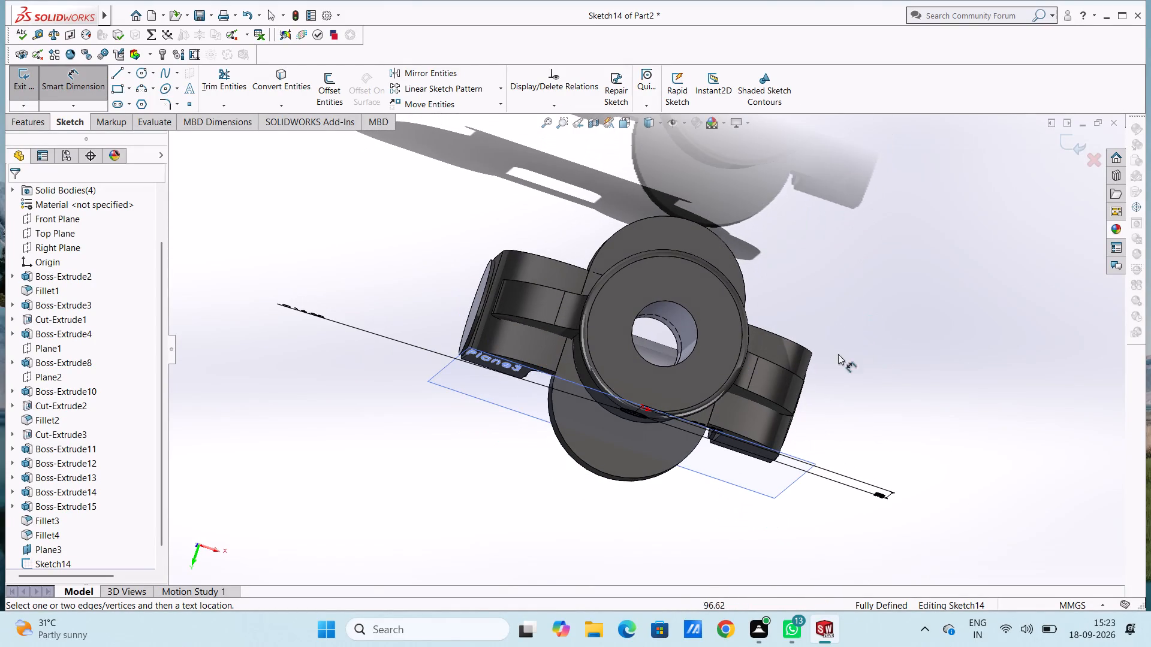
pyautogui.click(39, 128)
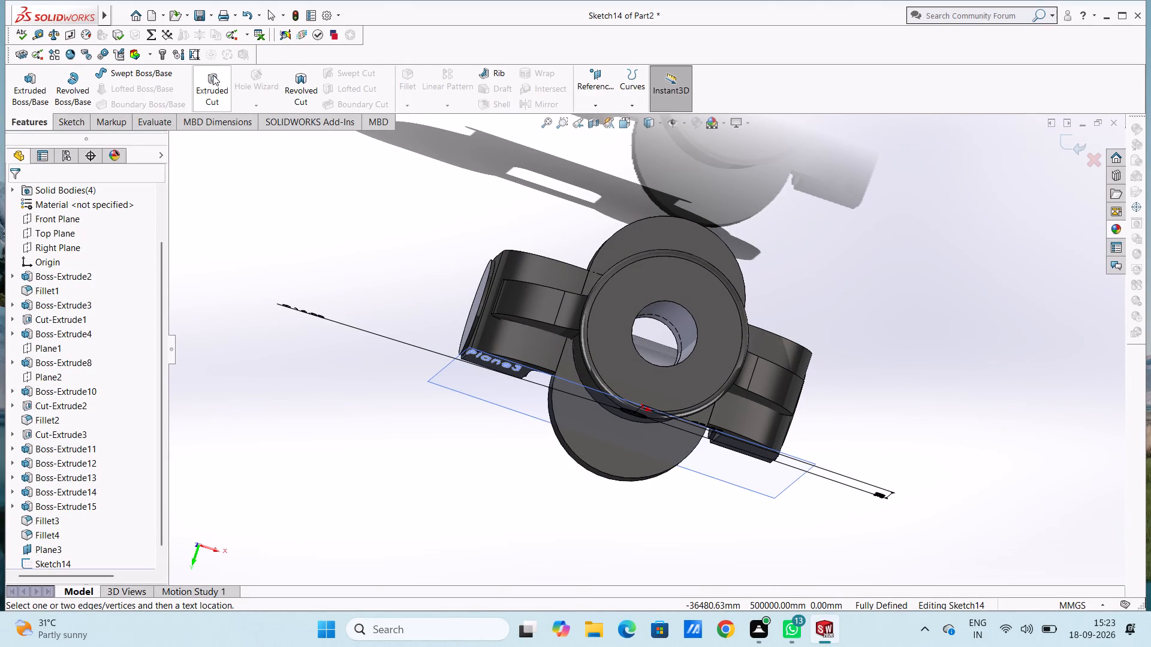
pyautogui.click(213, 75)
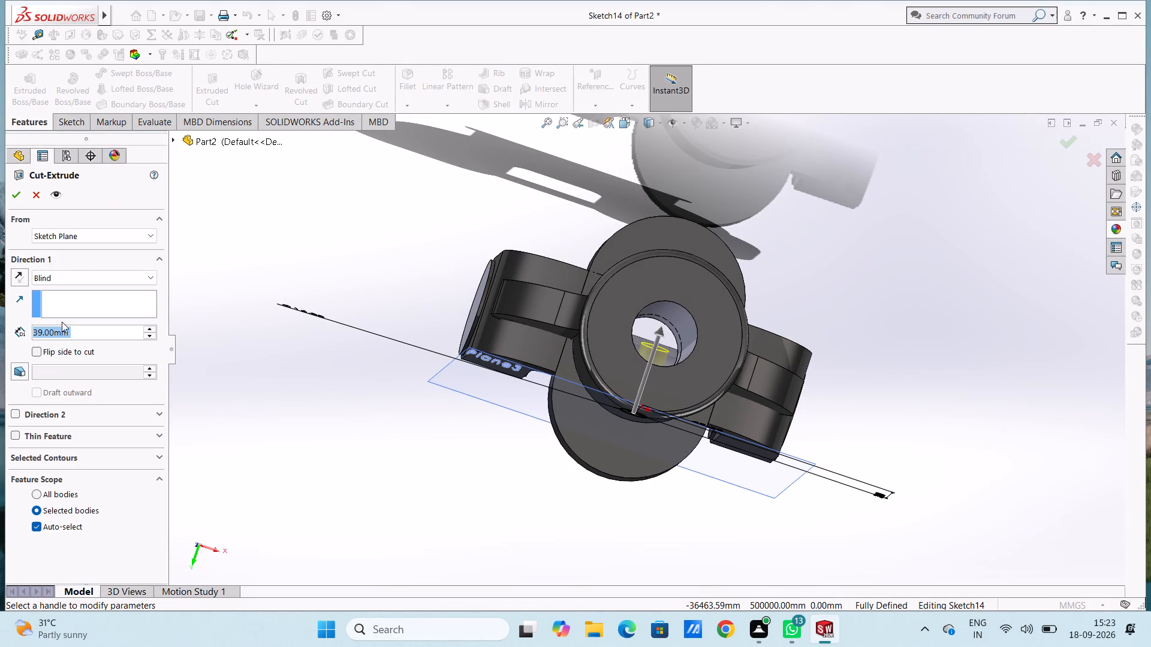
pyautogui.click(12, 191)
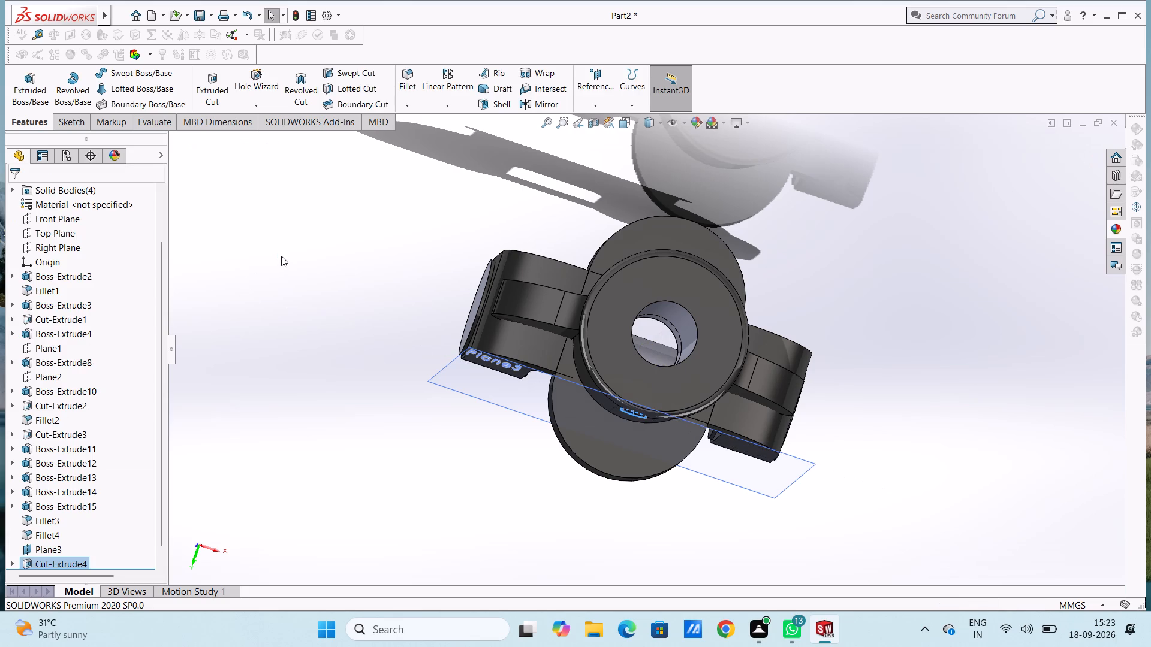
pyautogui.click(283, 256)
pyautogui.hotkey('ctrl', '7')
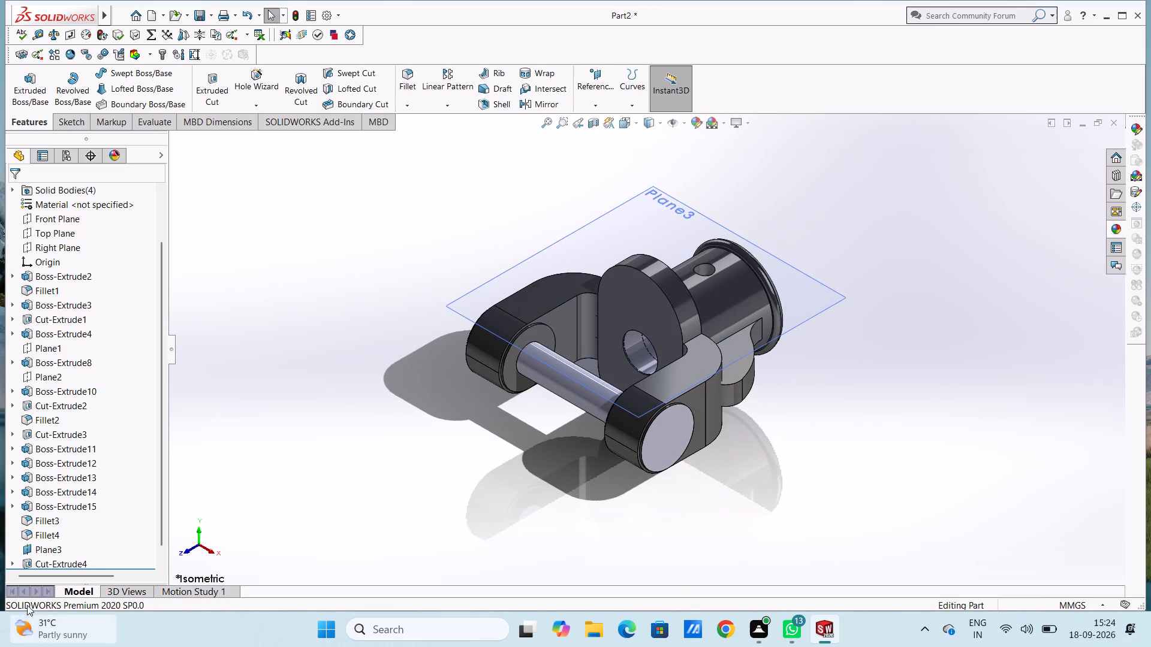
# Hide the offset reference plane Plane3.
pyautogui.click(50, 545)
pyautogui.click(74, 526)
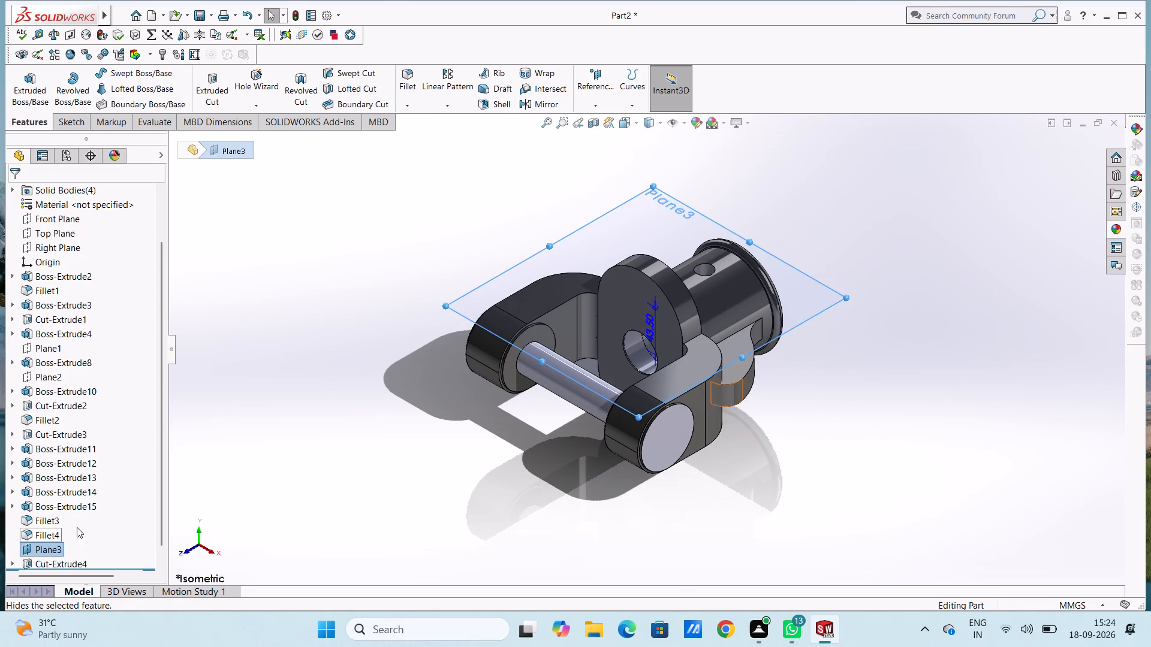
pyautogui.click(238, 454)
# Apply the default light color appearance to the inner face of the new 16 mm hole in the barrel.
pyautogui.scroll(-4, 790, 219)
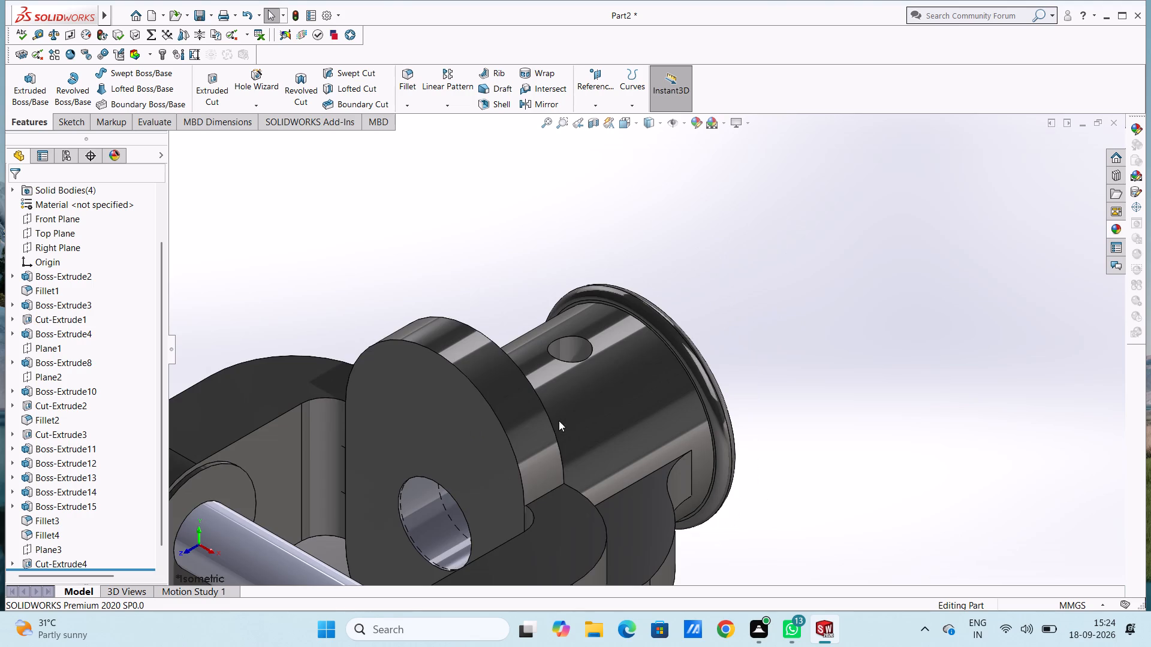
pyautogui.scroll(-5, 447, 369)
pyautogui.click(1114, 225)
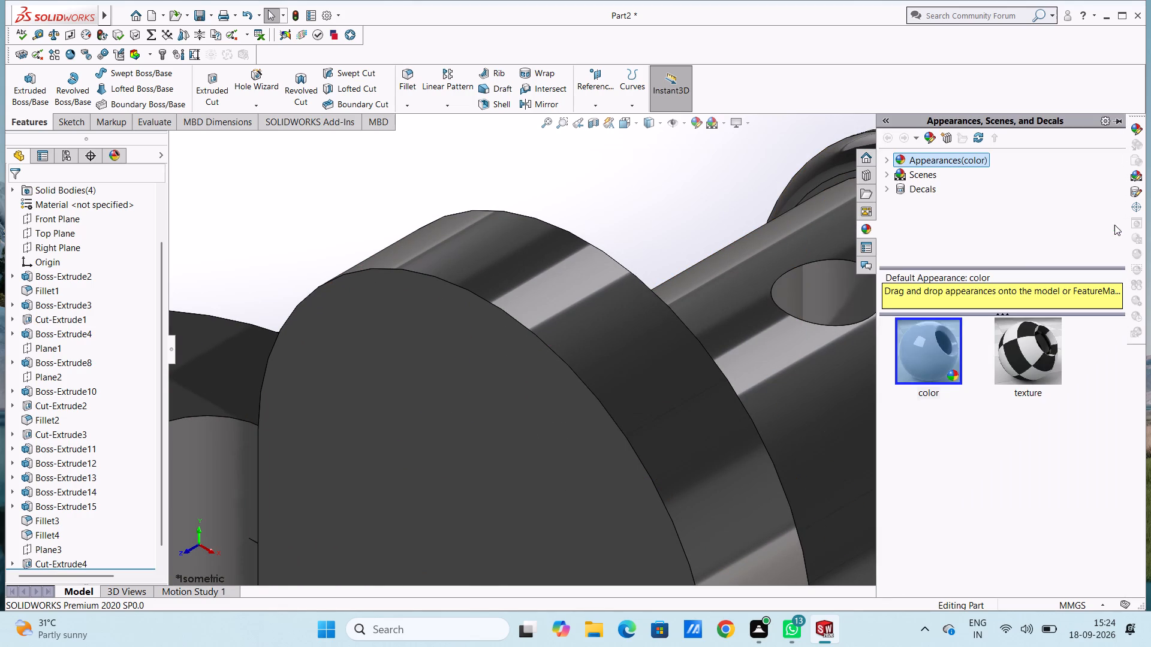
pyautogui.moveTo(918, 345); pyautogui.dragTo(843, 287)
pyautogui.click(842, 287)
pyautogui.scroll(9, 839, 283)
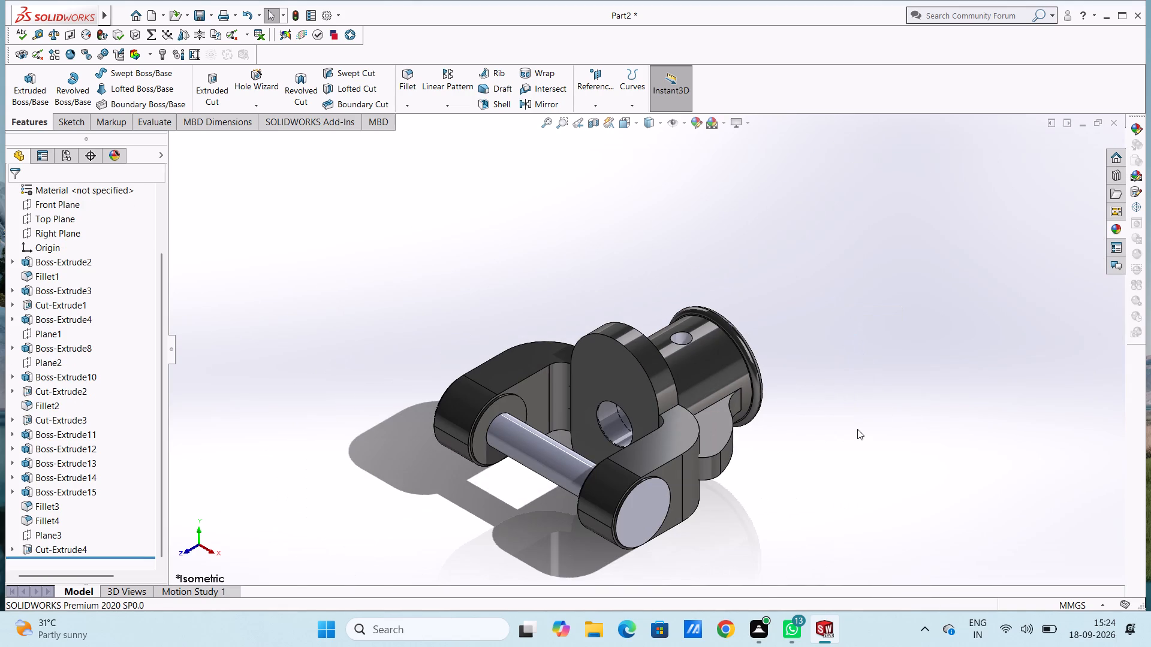
# Save the part in isometric view as a SOLIDWORKS part named "drive shaft yoke" in the Documents folder.
pyautogui.hotkey('ctrl', '7')
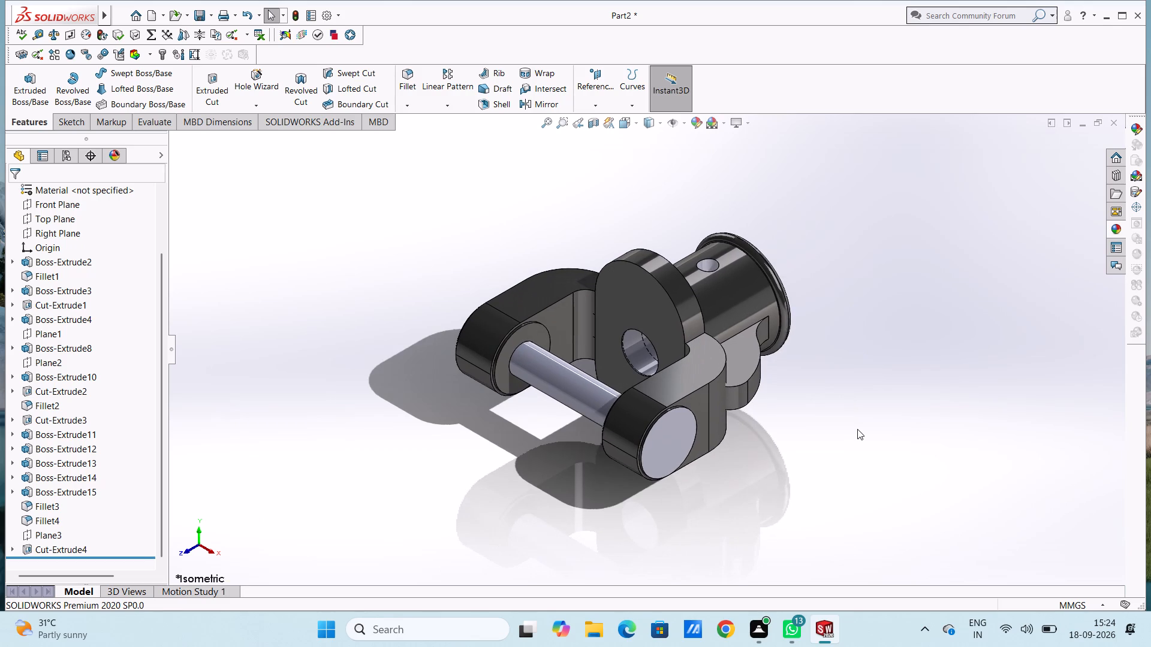
pyautogui.hotkey('ctrl', 's')
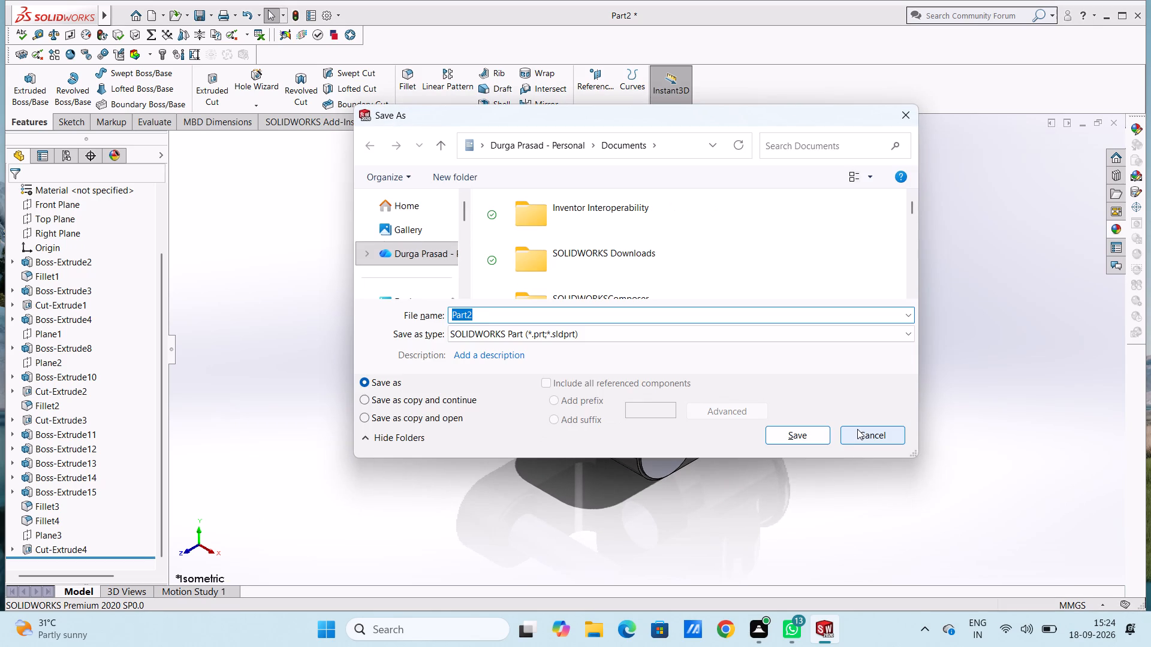
pyautogui.write('dri')
pyautogui.write('ve')
pyautogui.press('space')
pyautogui.write('shaft')
pyautogui.press('space')
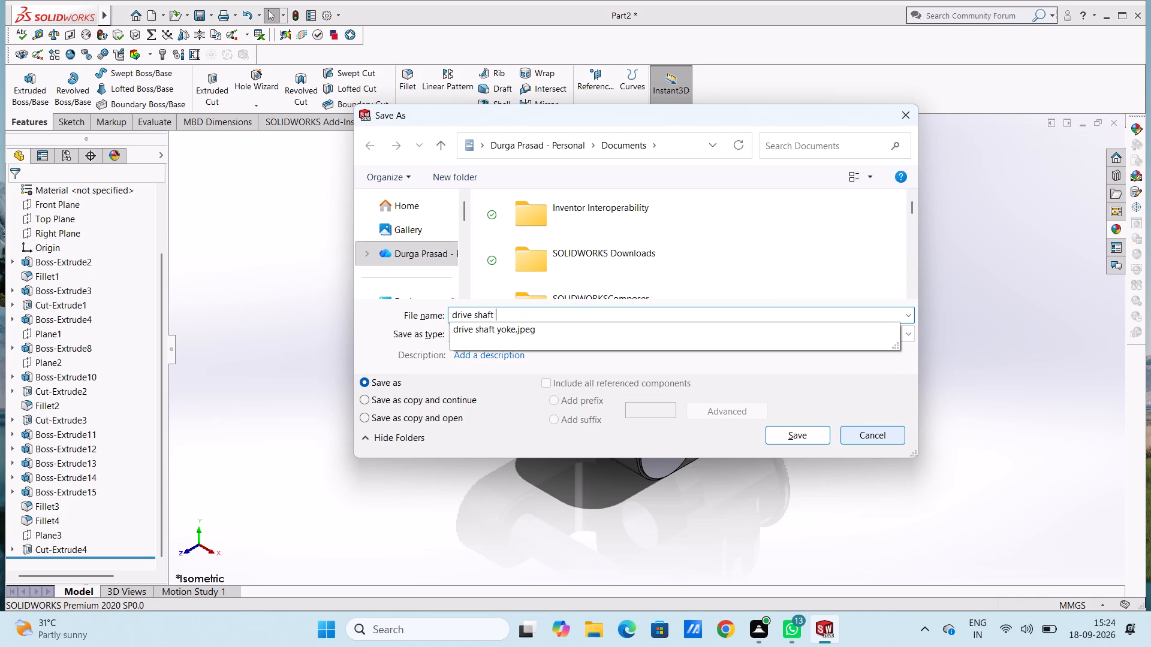
pyautogui.write('yoke')
pyautogui.click(802, 439)
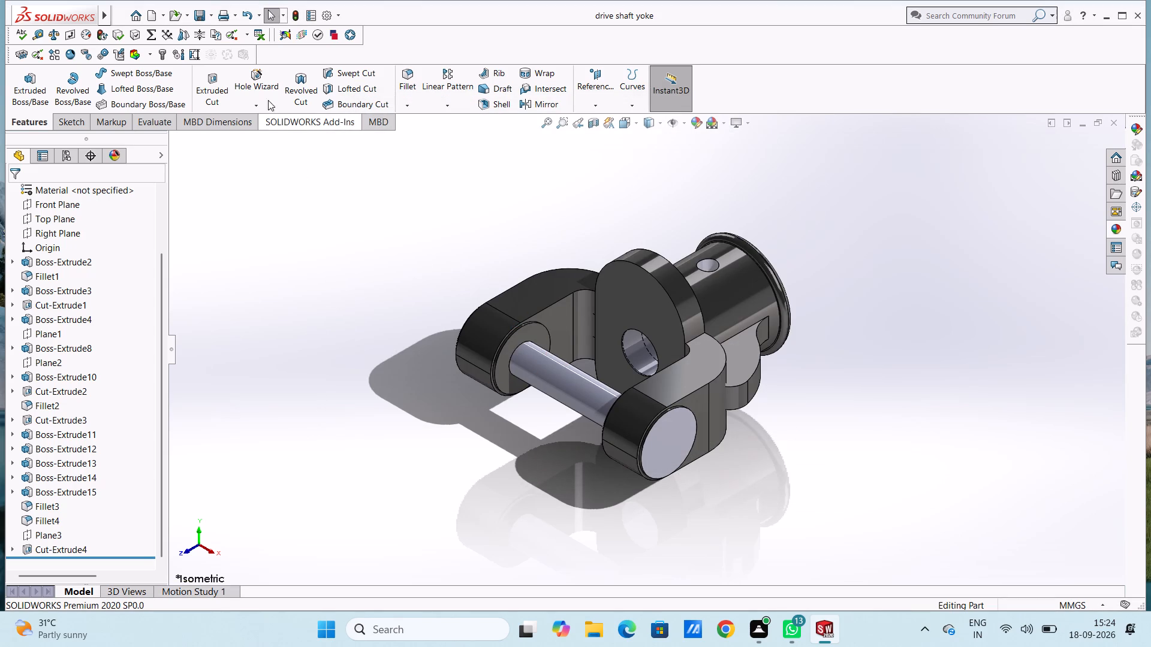
# Save a PDF copy of the part as "drive shaft yoke" in the Documents folder.
pyautogui.click(209, 14)
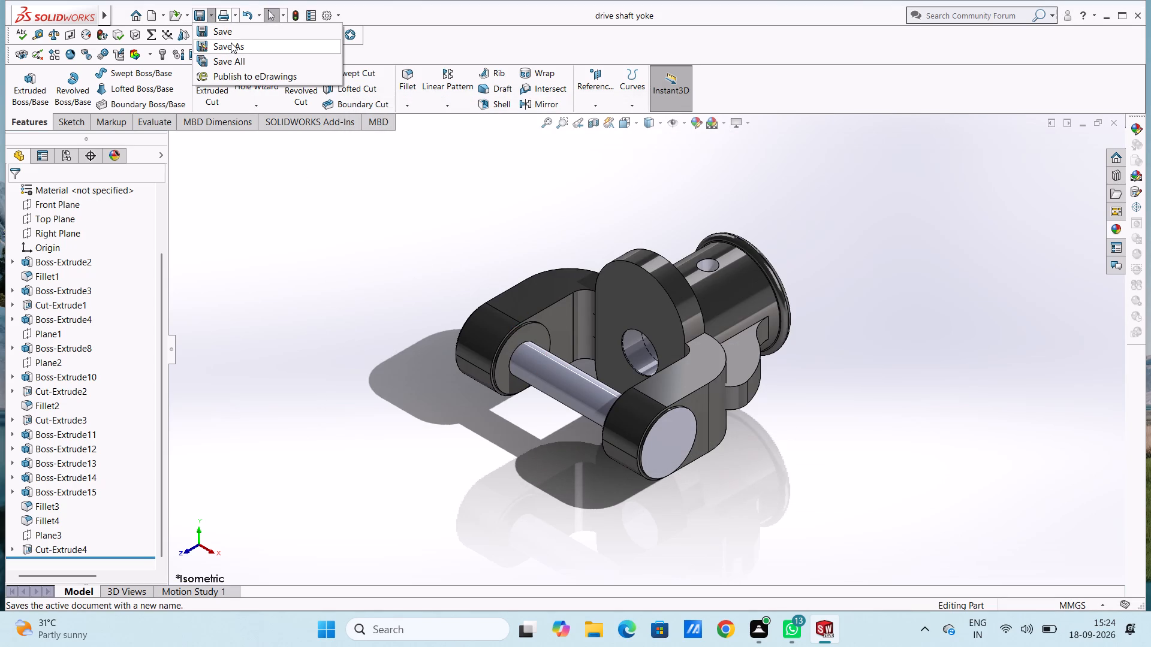
pyautogui.click(233, 44)
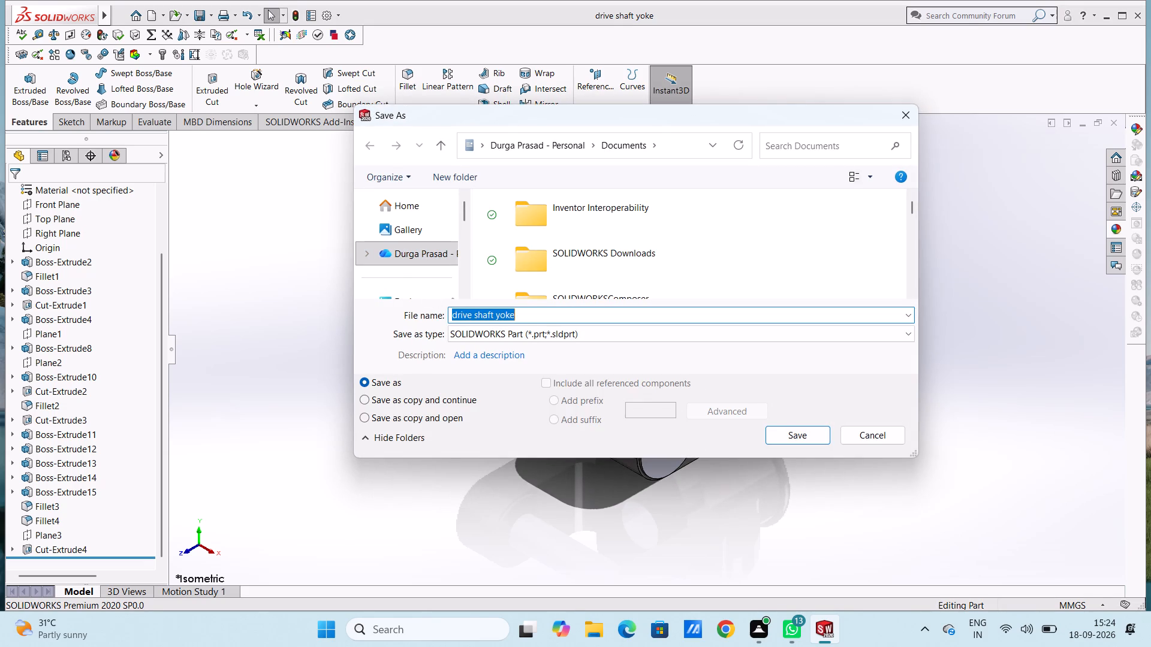
pyautogui.click(575, 335)
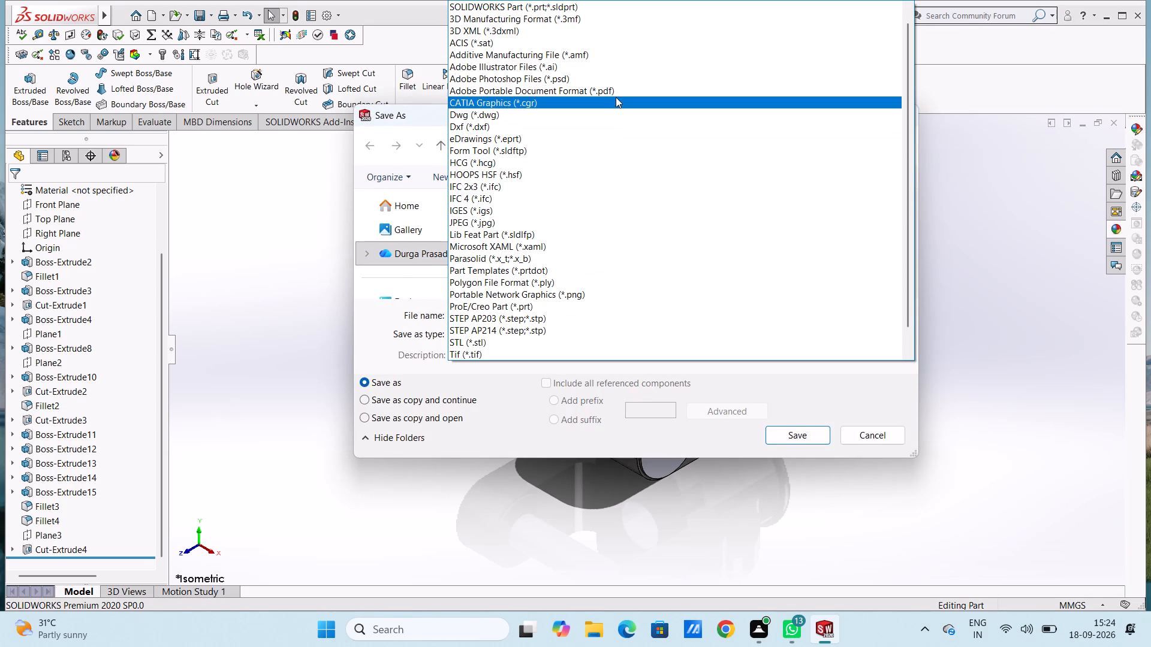
pyautogui.click(617, 94)
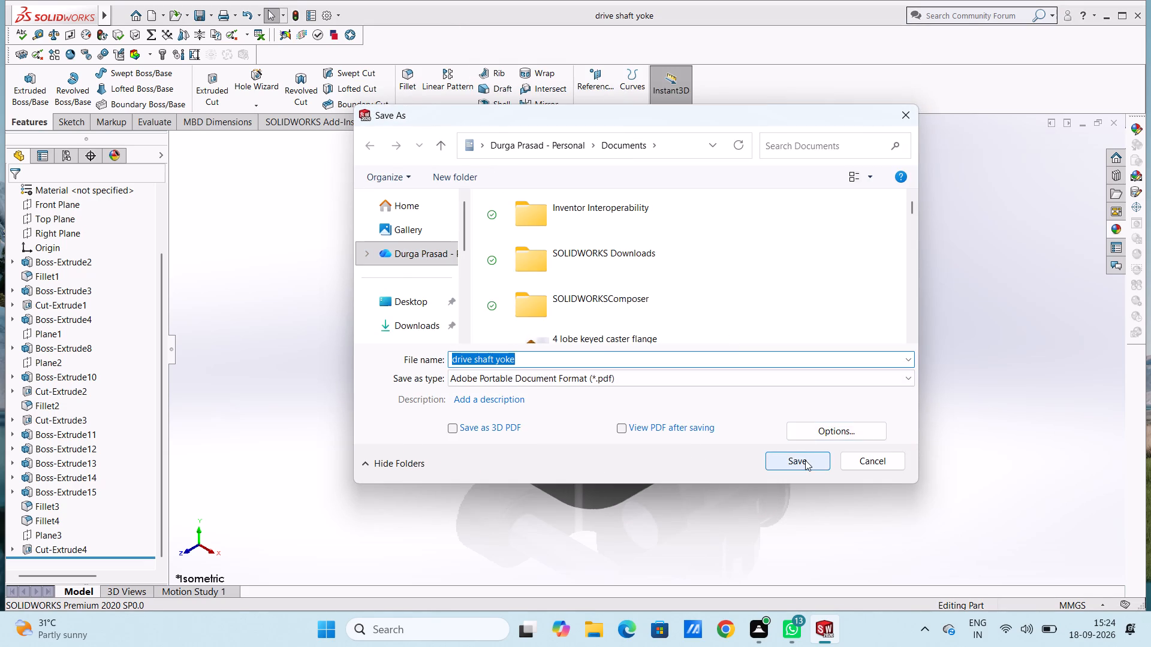
pyautogui.click(805, 460)
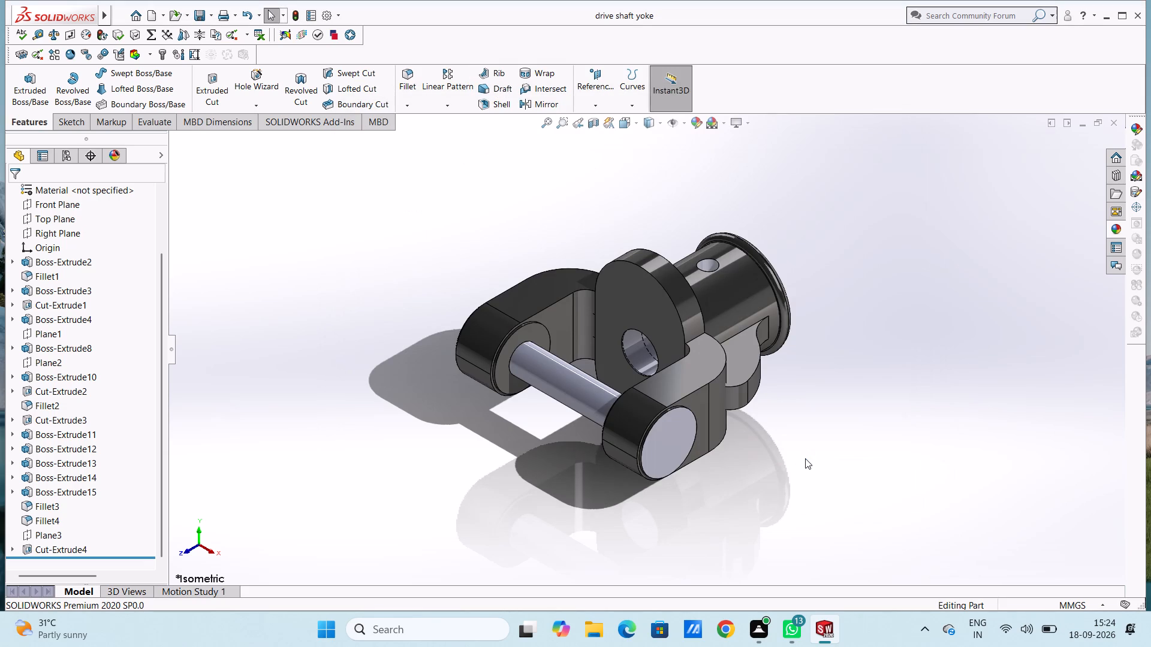